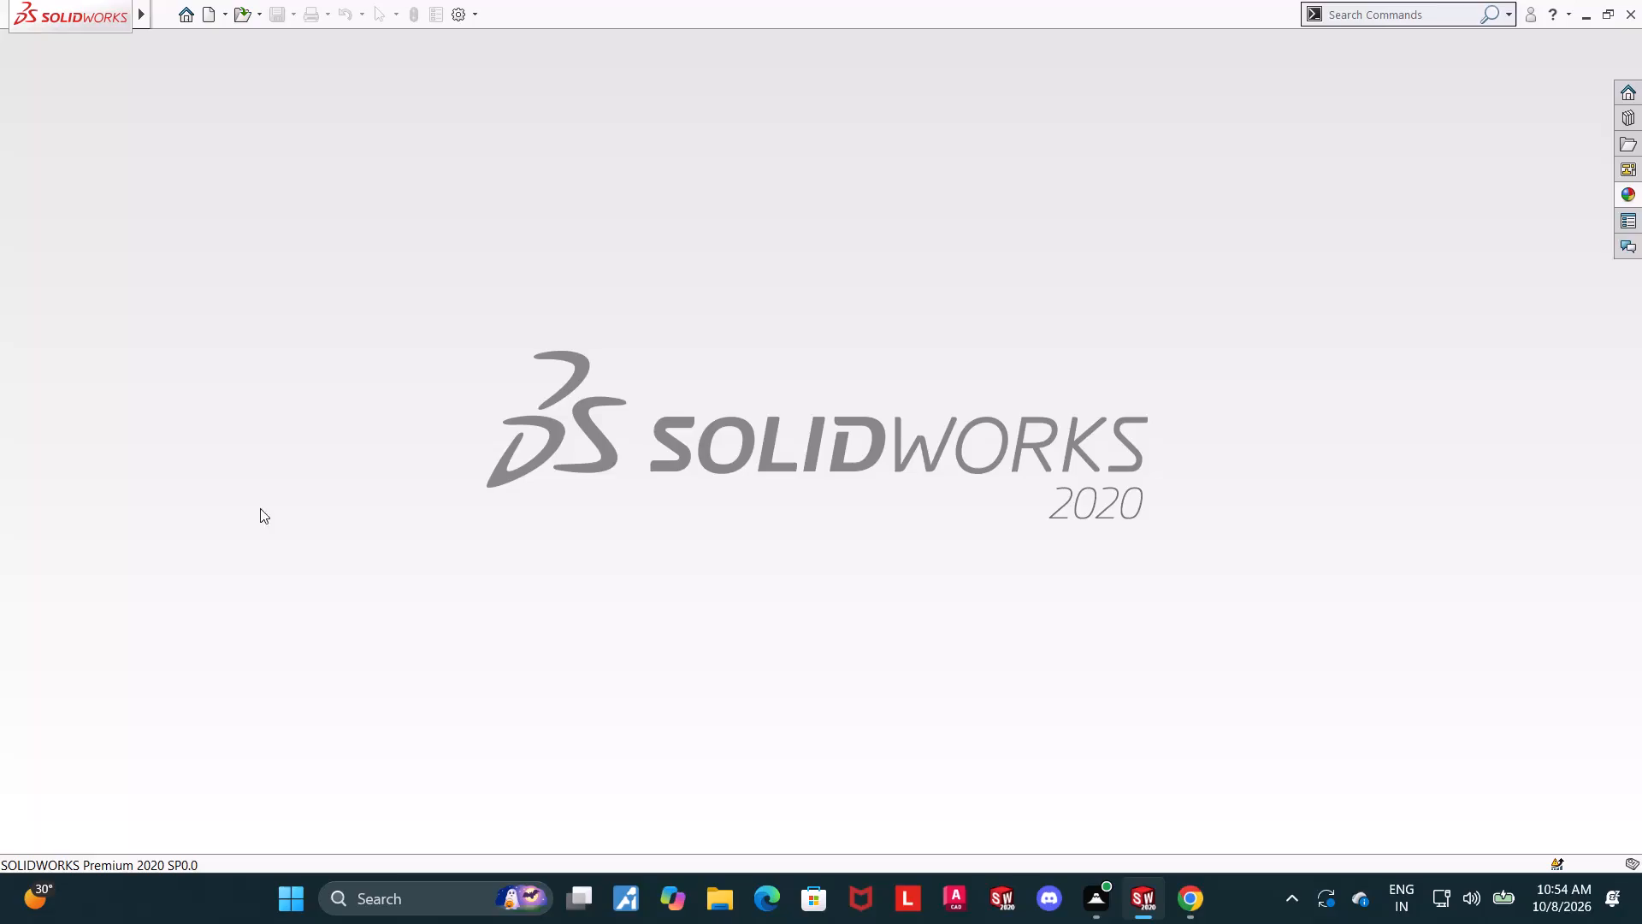
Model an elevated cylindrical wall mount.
Create a new part document and open a sketch on its Top Plane.
click(199, 20)
double_click(439, 429)
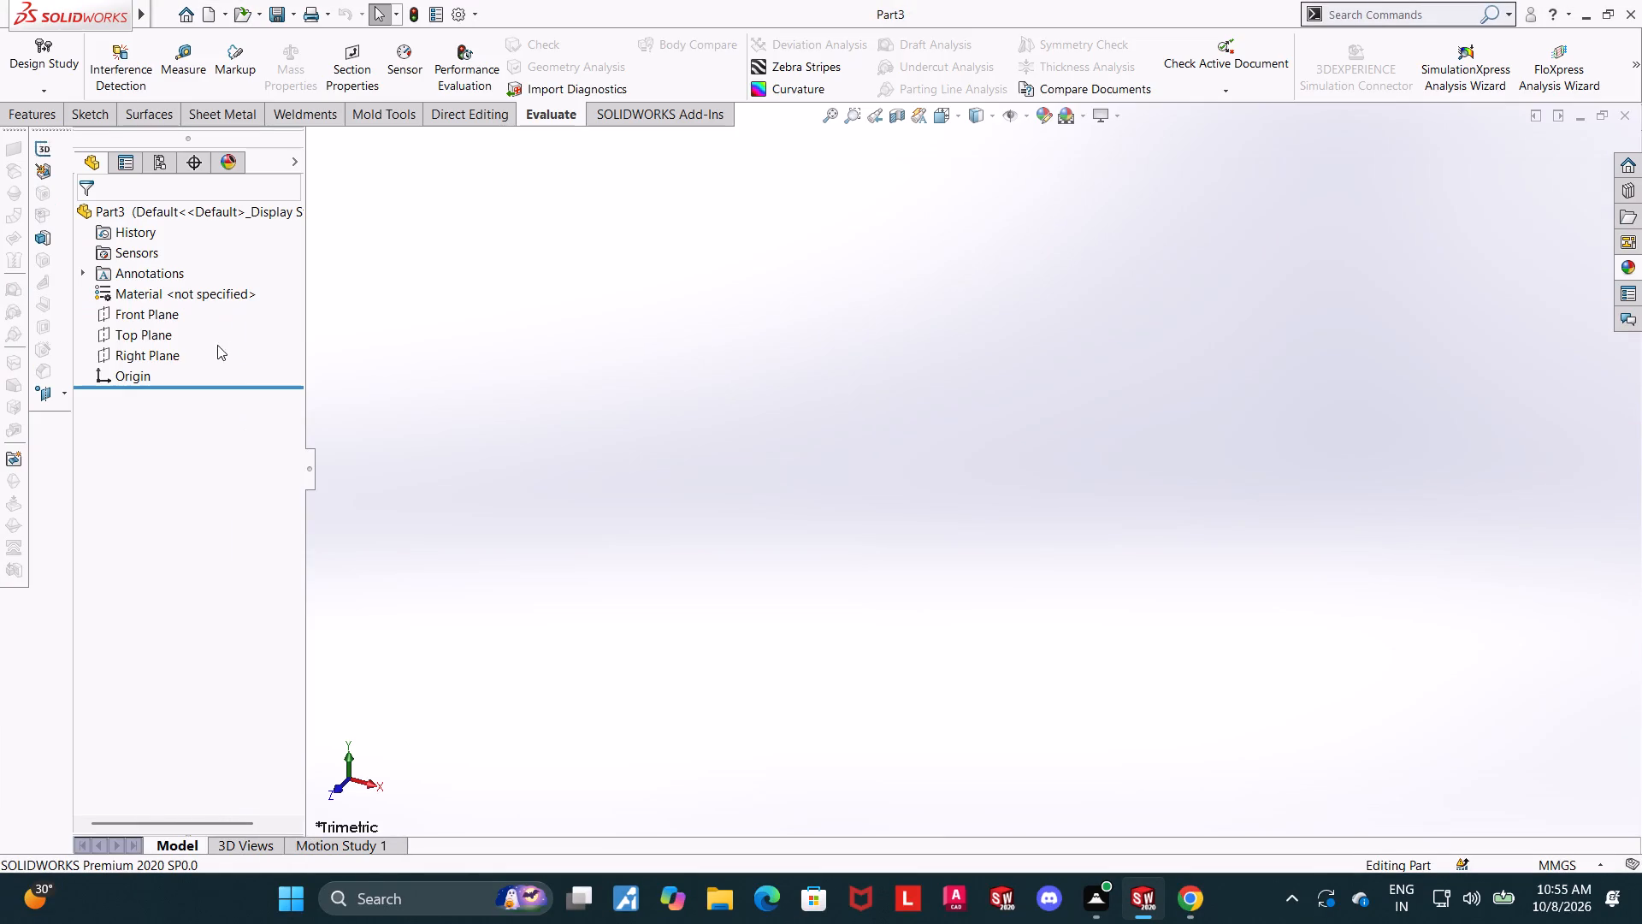
click(127, 329)
click(148, 303)
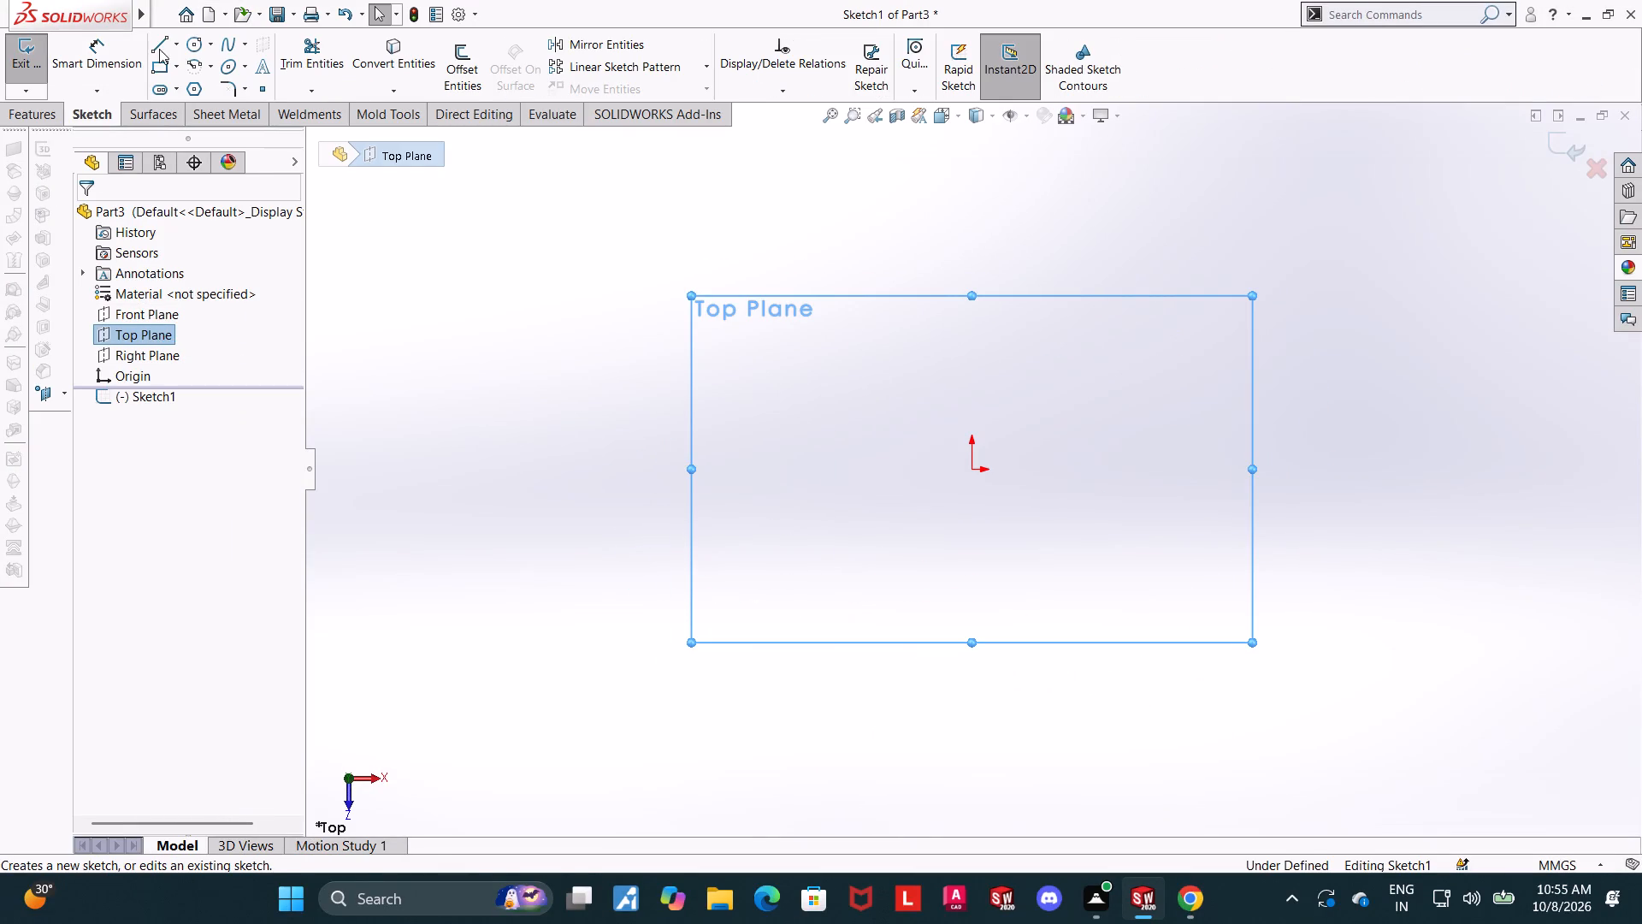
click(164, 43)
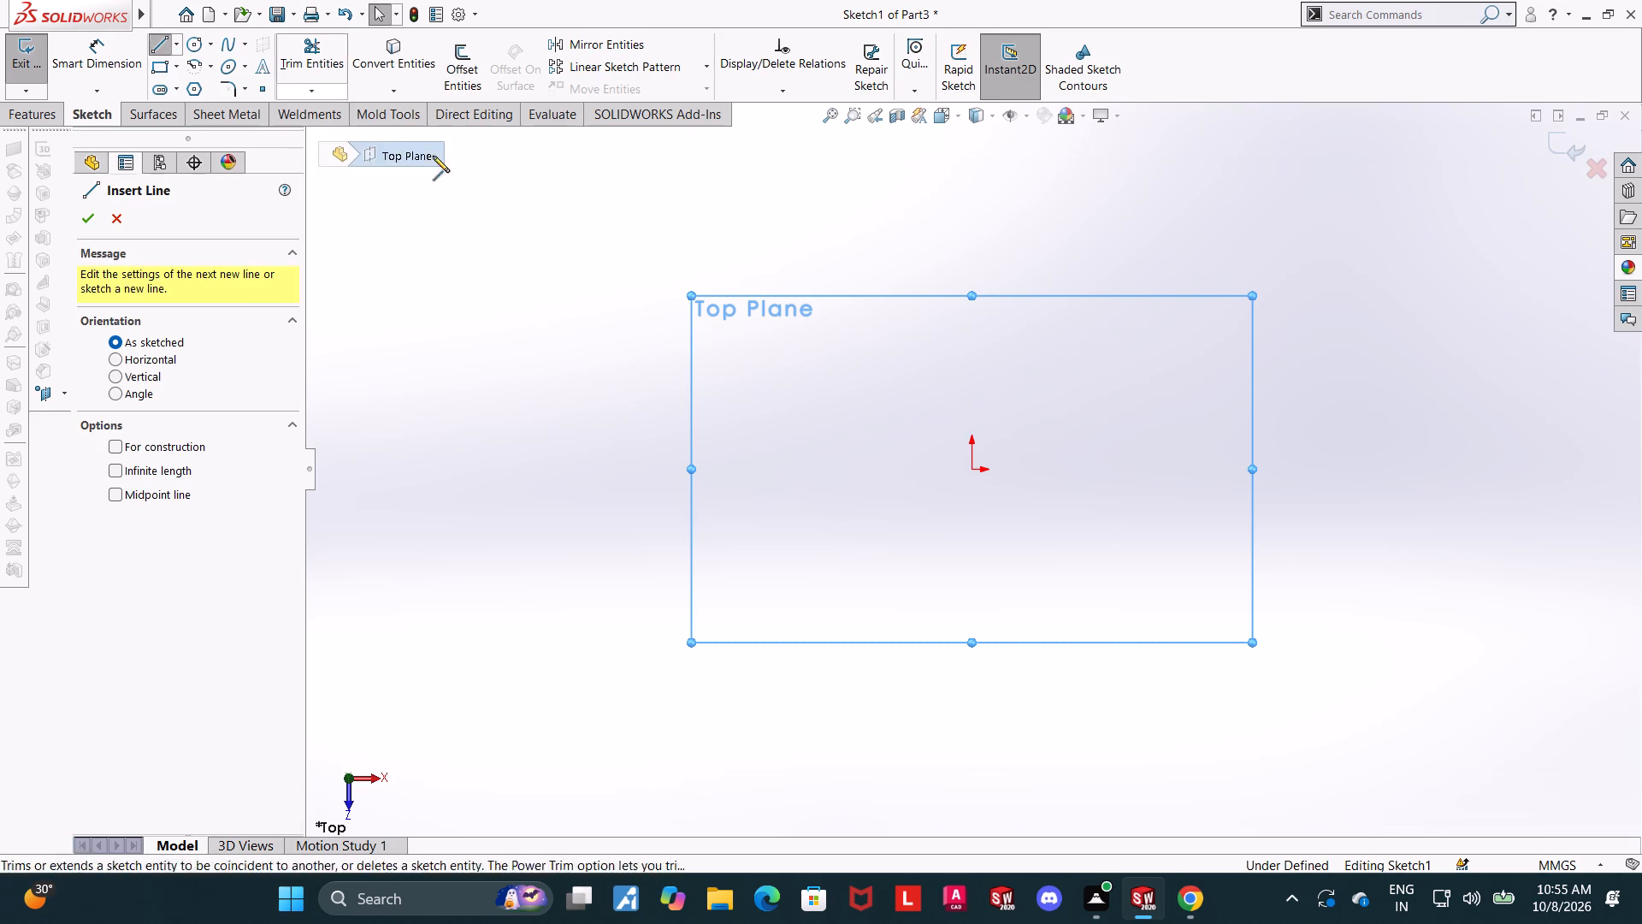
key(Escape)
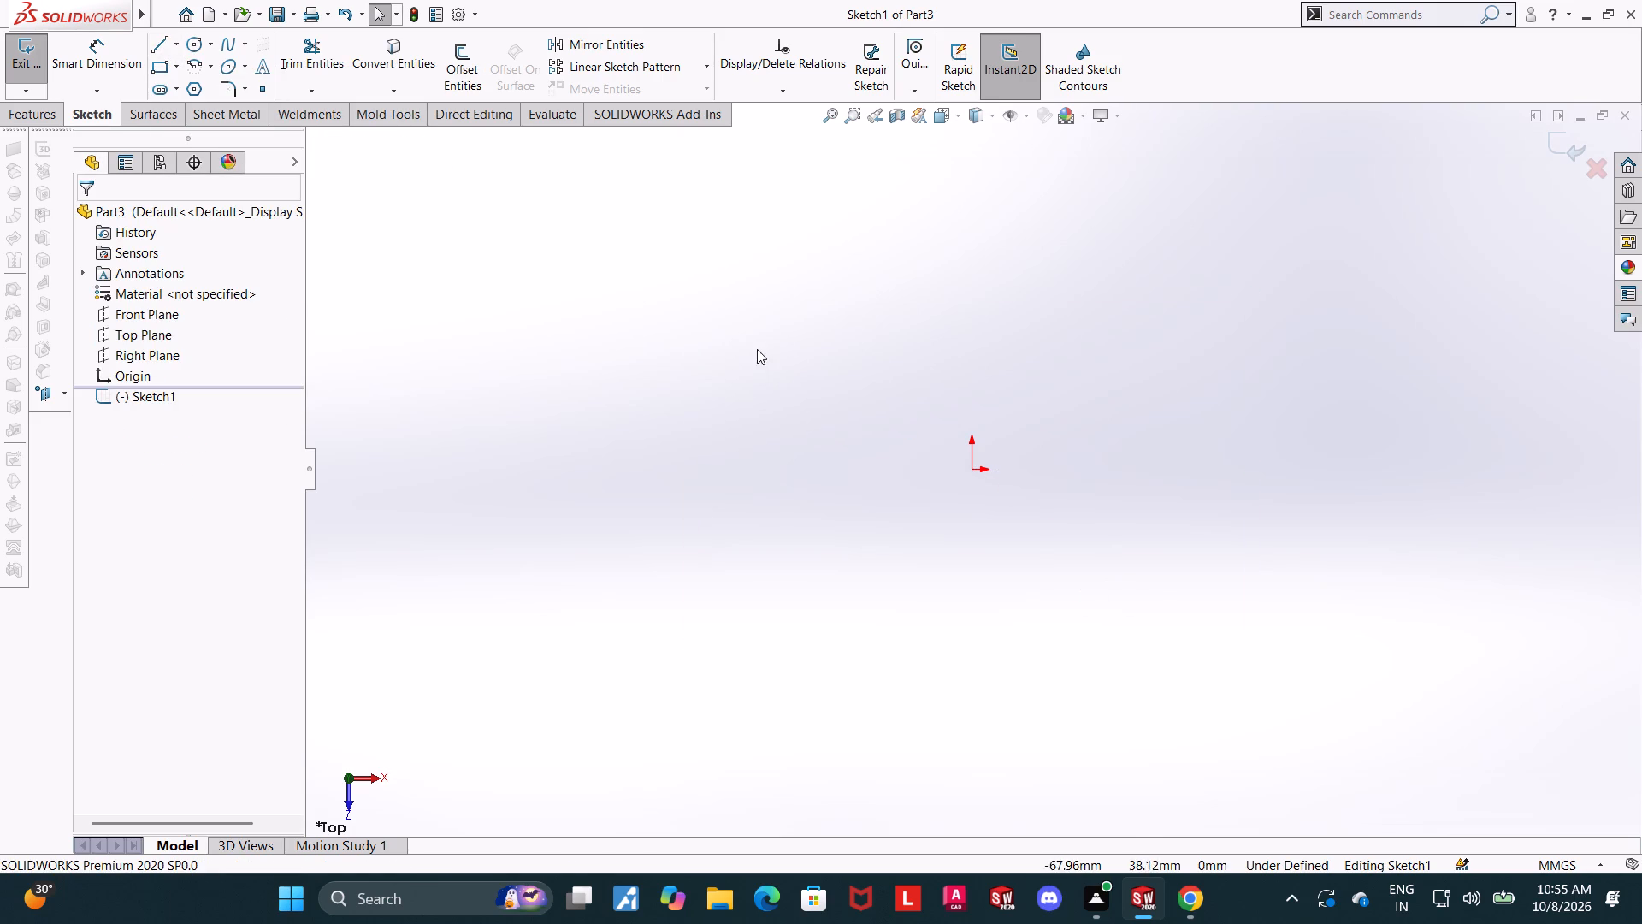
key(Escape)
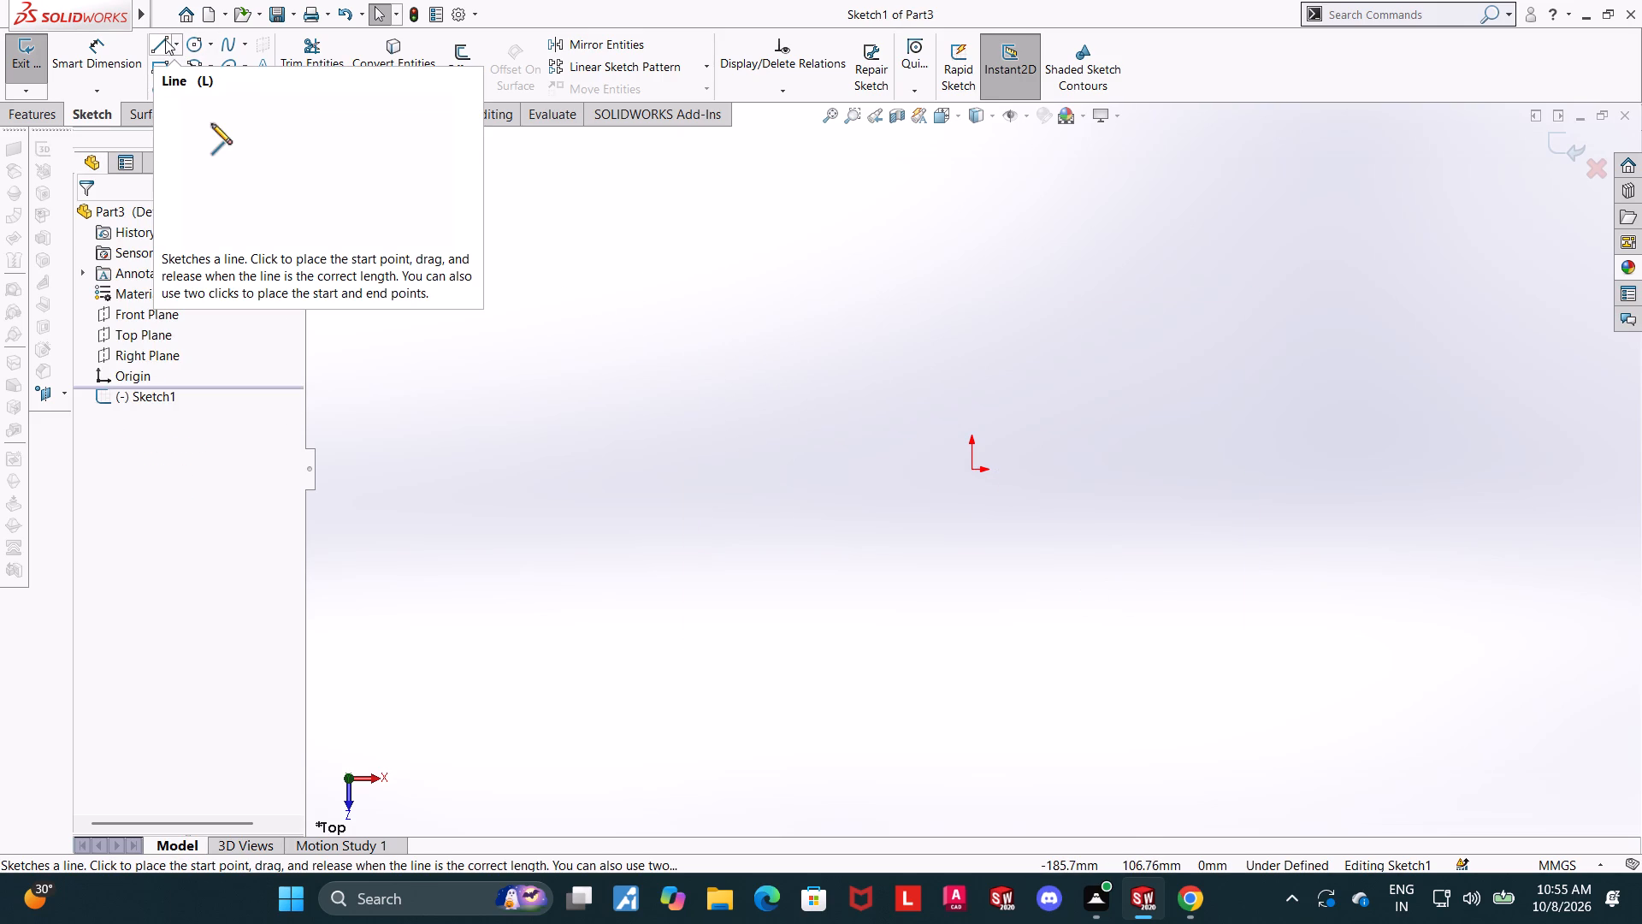
Sketch a corner rectangle about 120 by 70 mm, extending left from a vertical edge that passes through the origin.
click(176, 72)
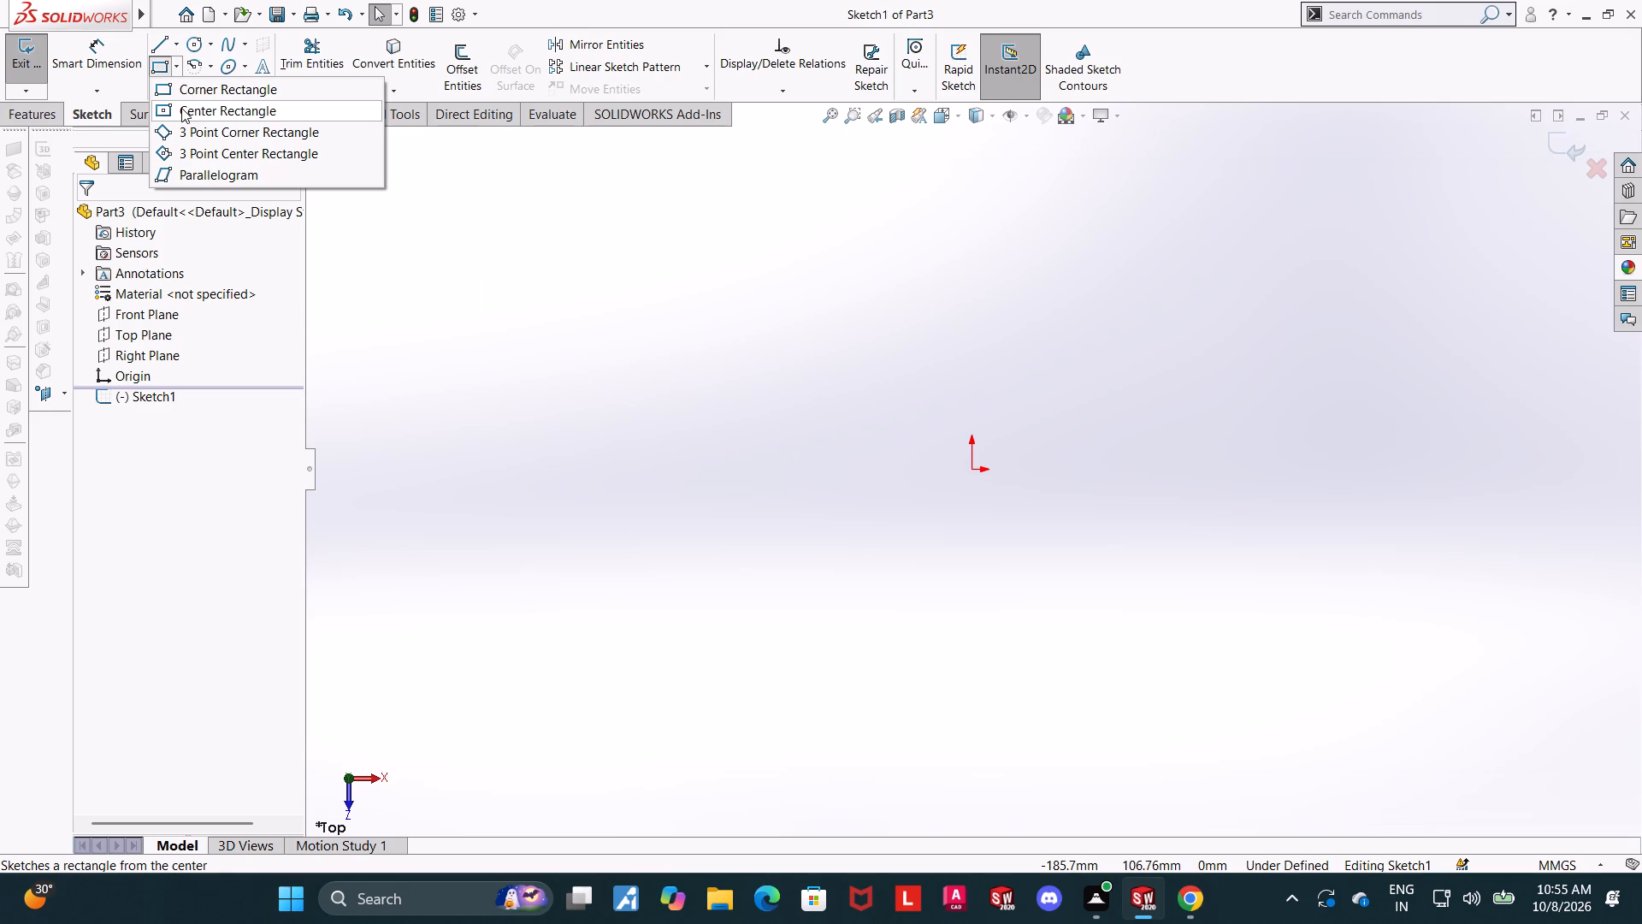
click(179, 95)
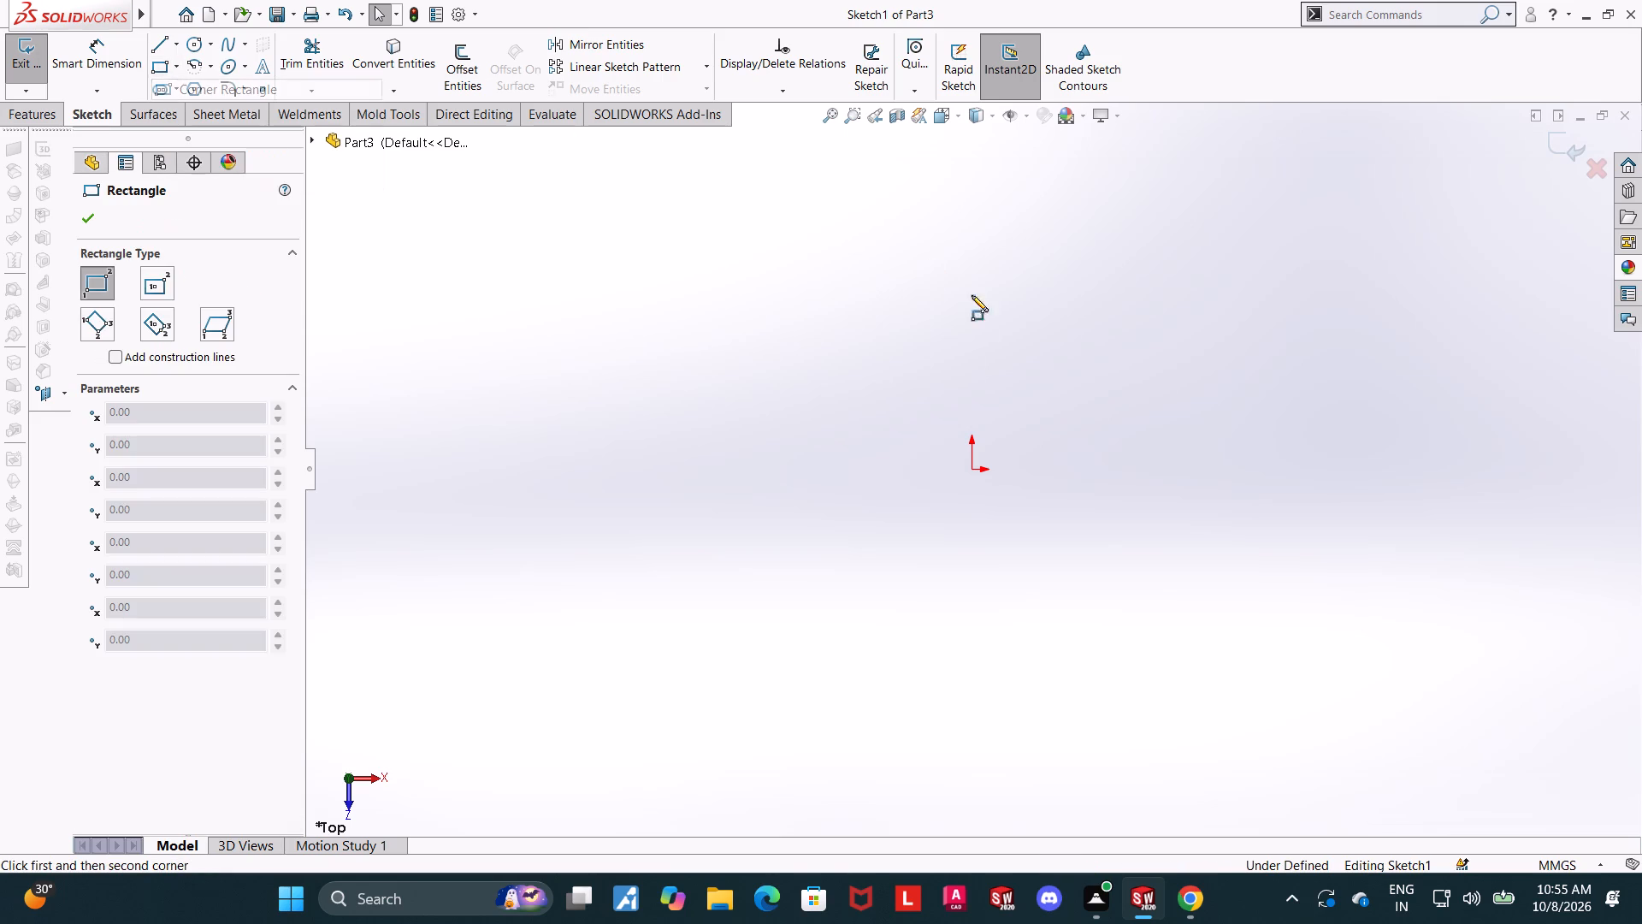
click(971, 349)
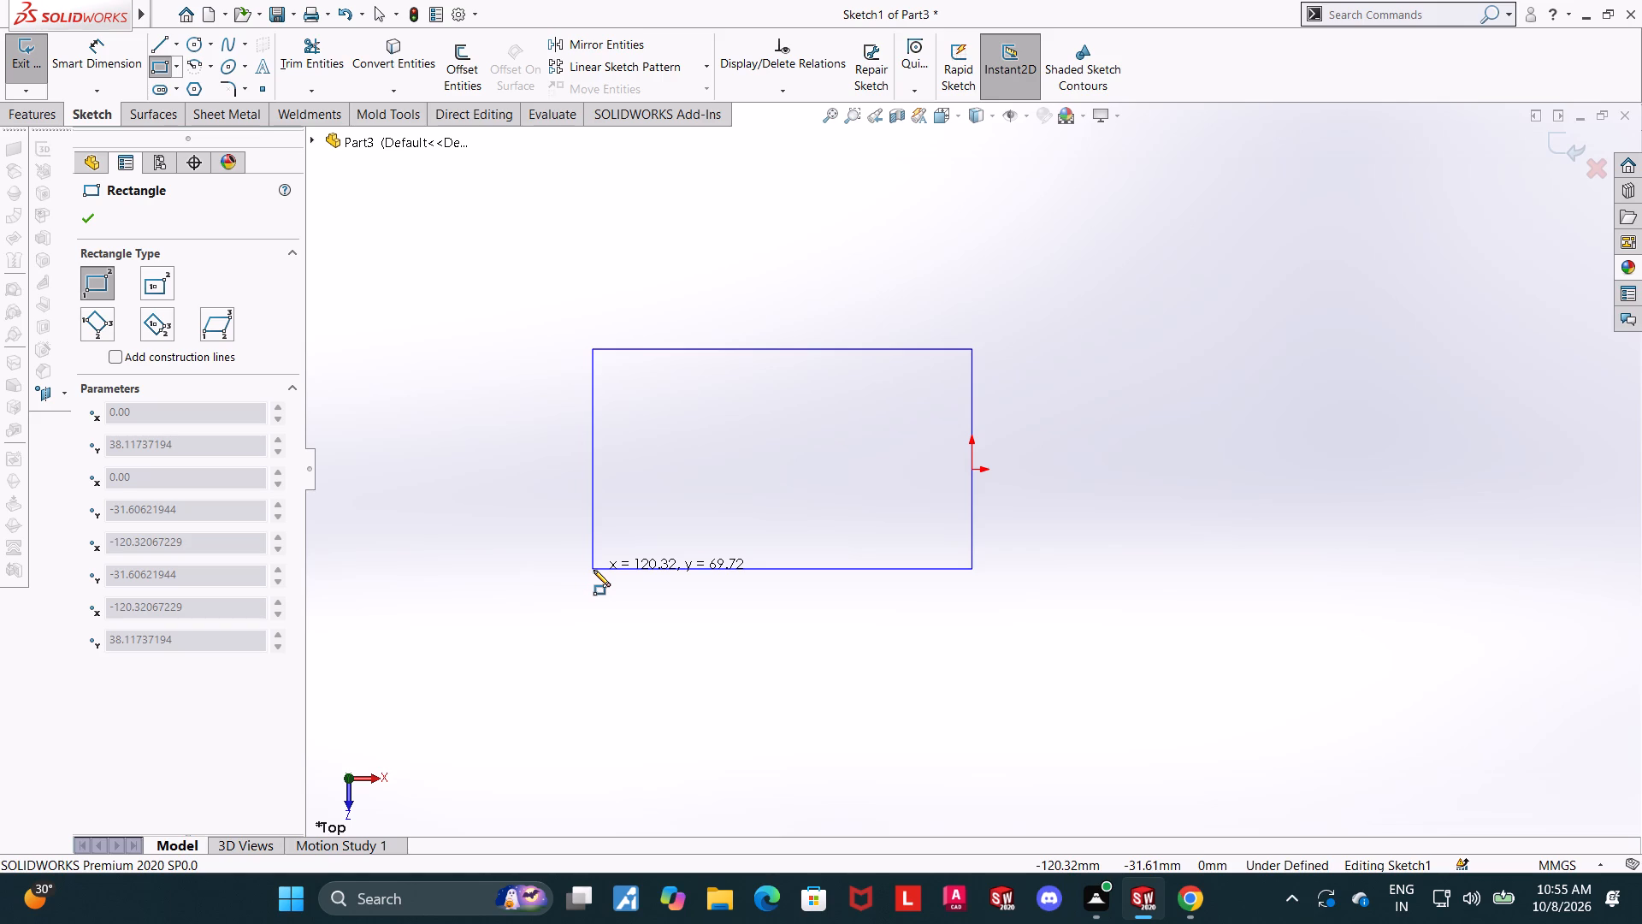
click(594, 570)
key(Escape)
key(Escape)
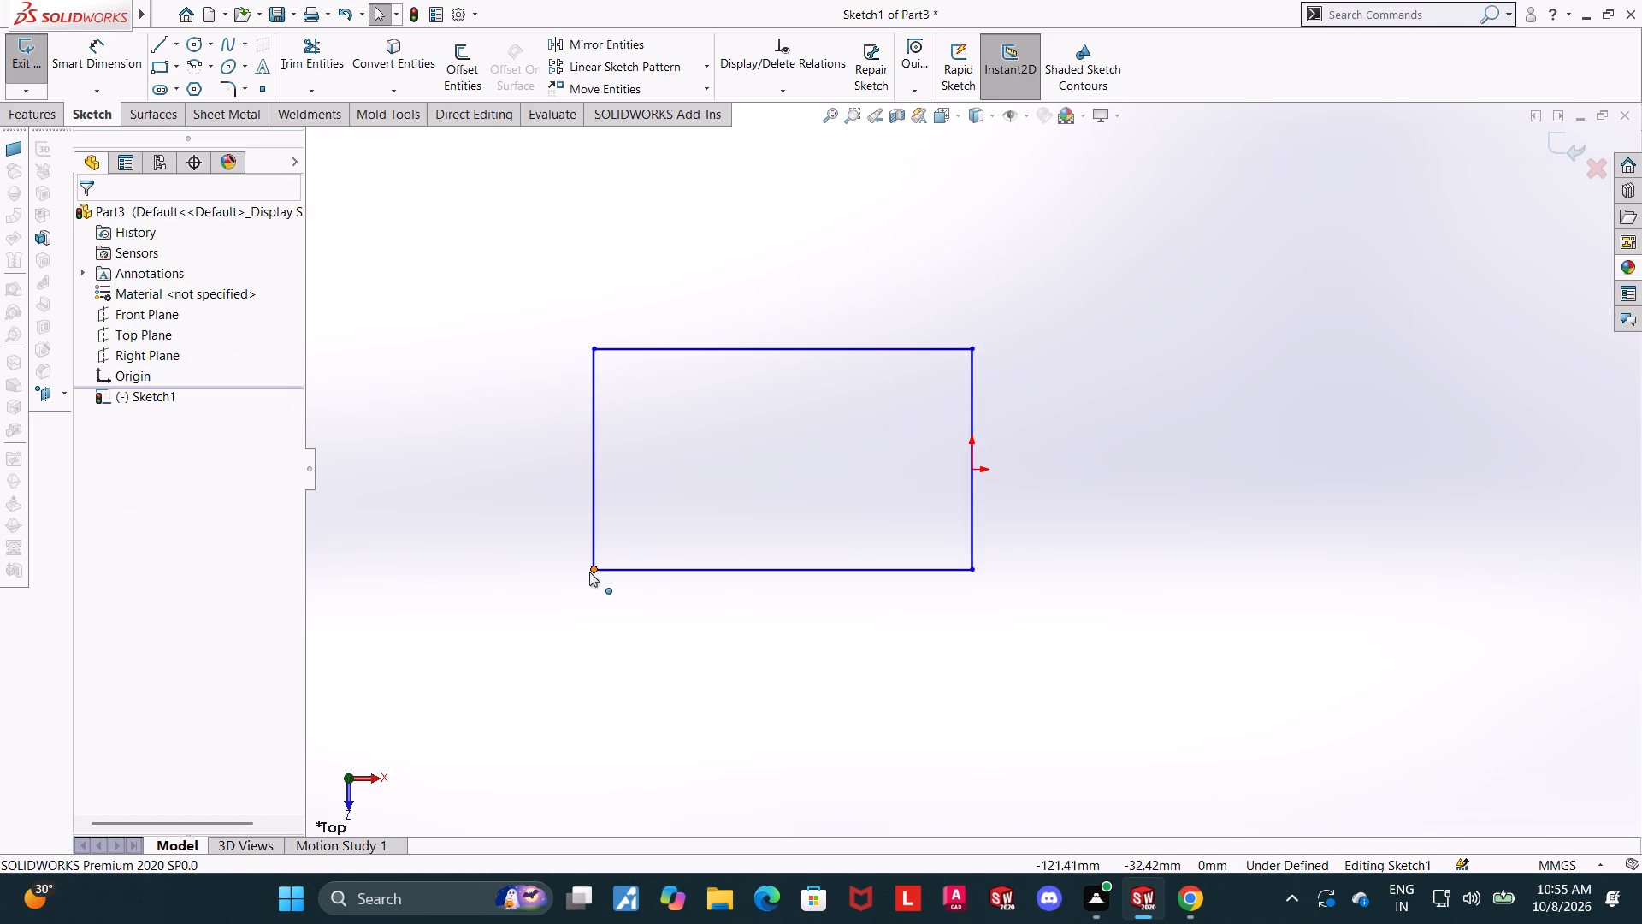
key(Escape)
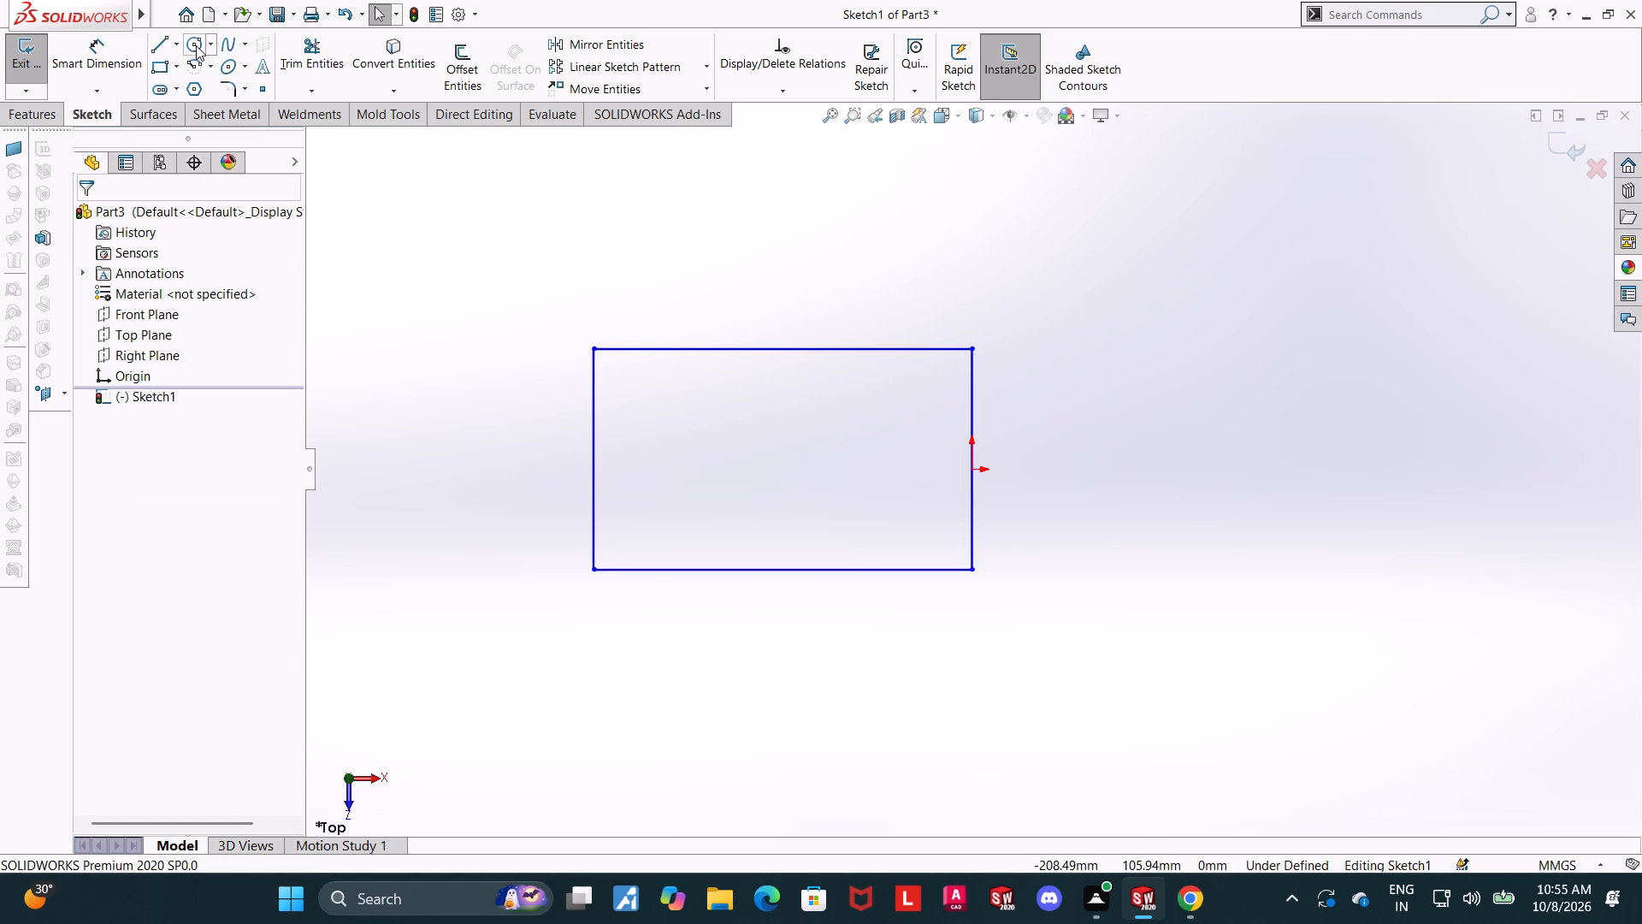
Sketch a circle of about 25 mm radius beyond the rectangle's left edge, with its centre level with the origin.
click(196, 46)
click(481, 466)
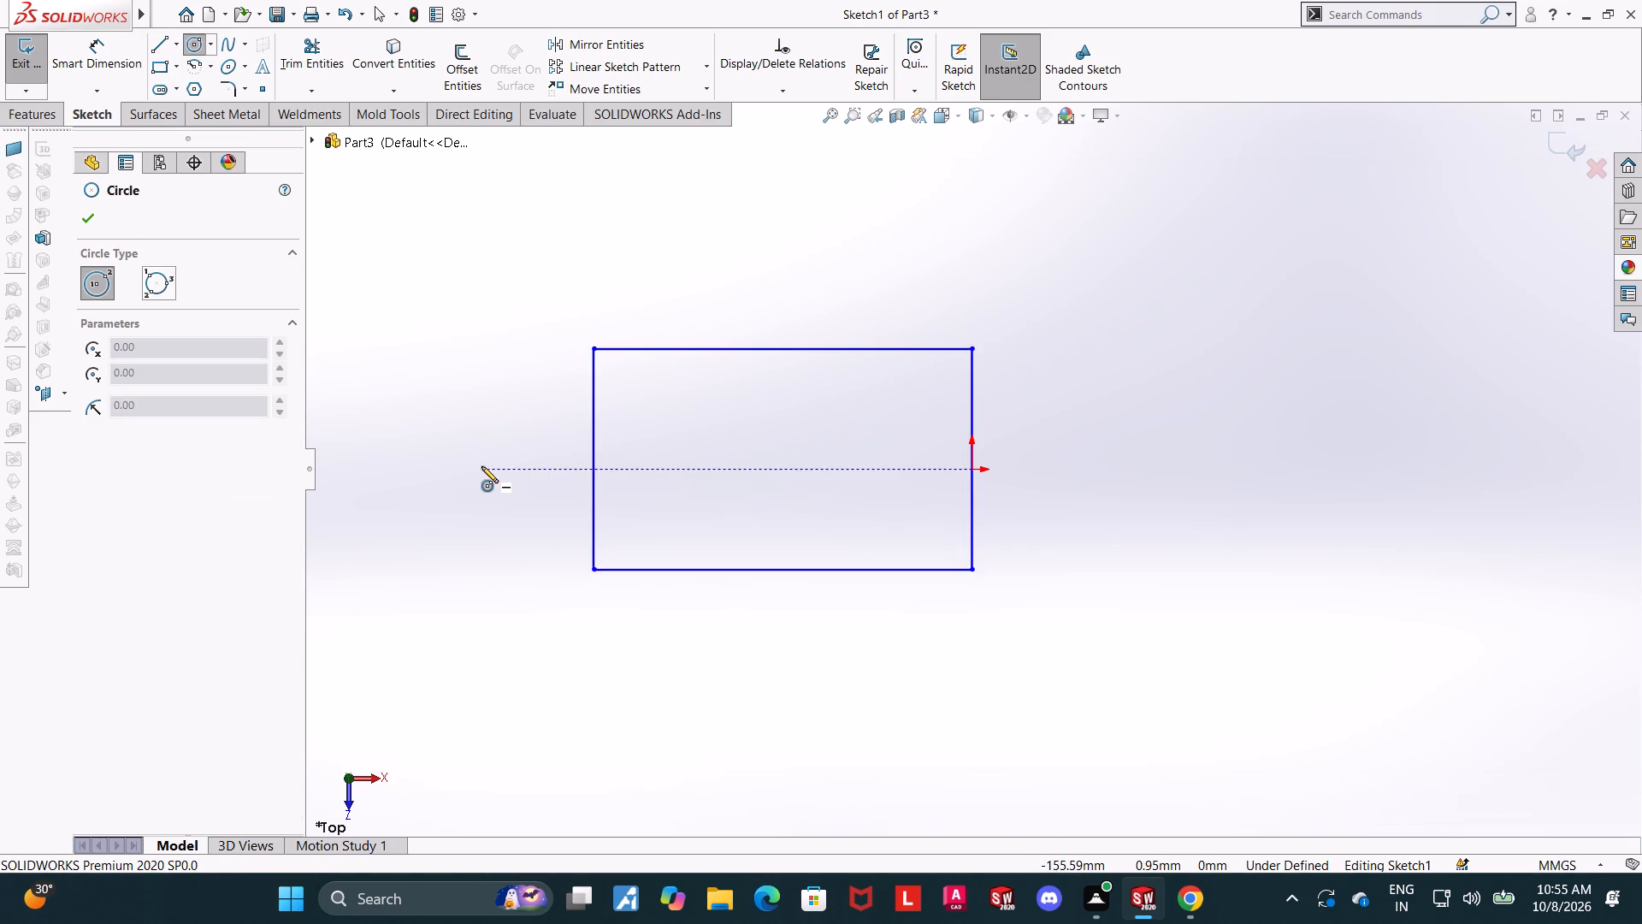
click(529, 406)
key(Escape)
key(Escape)
key(Escape)
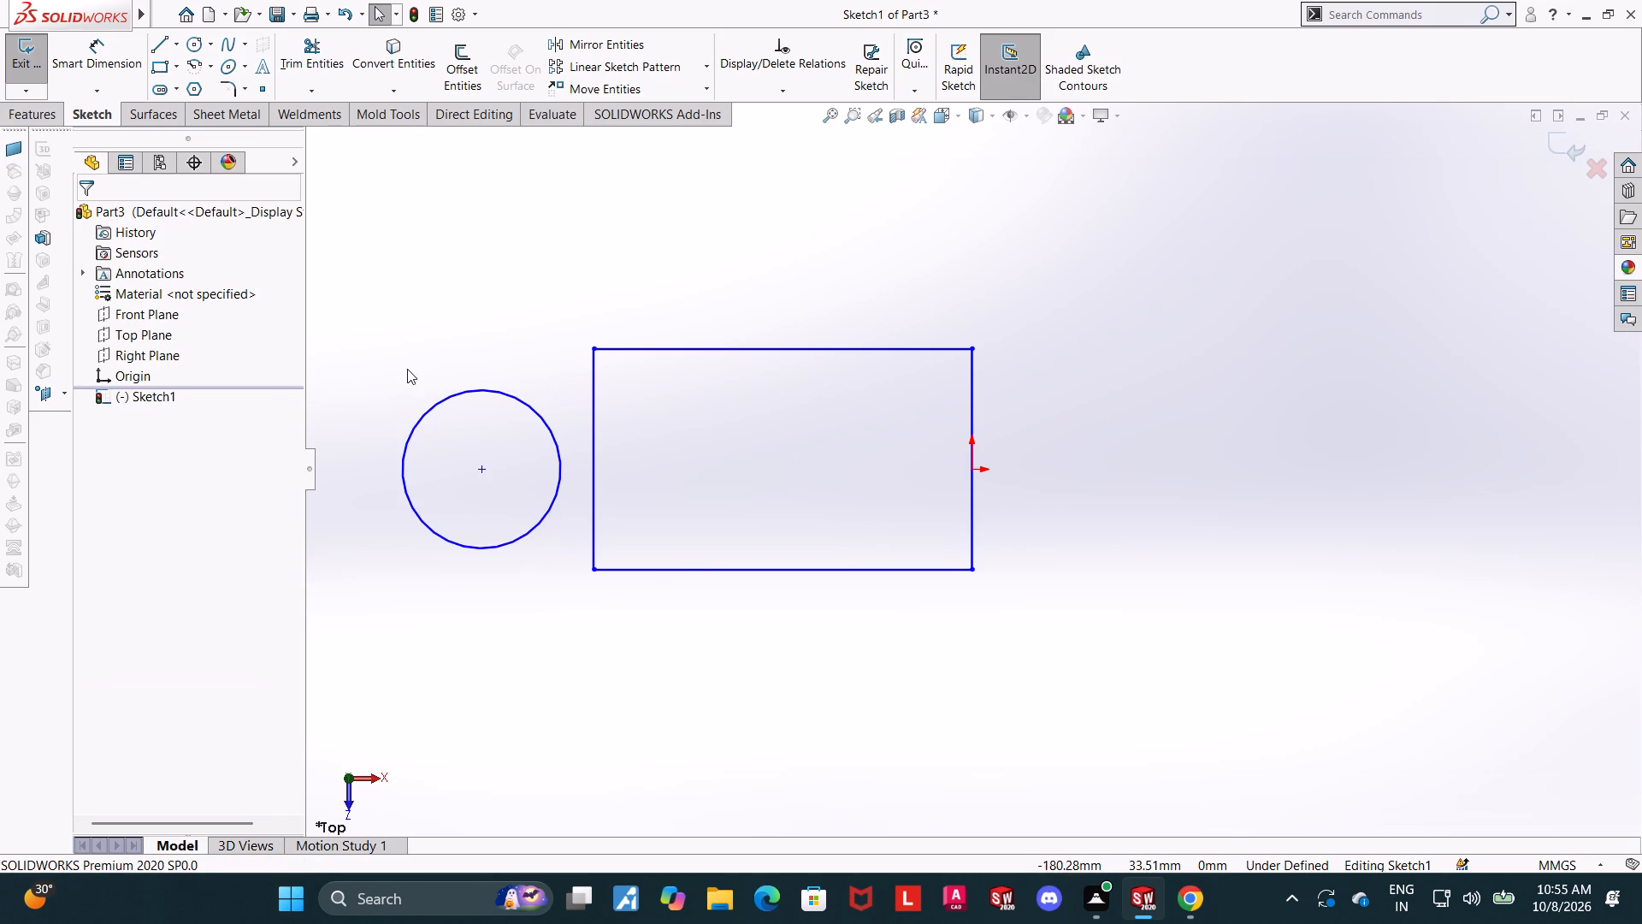
key(Escape)
key(Escape)
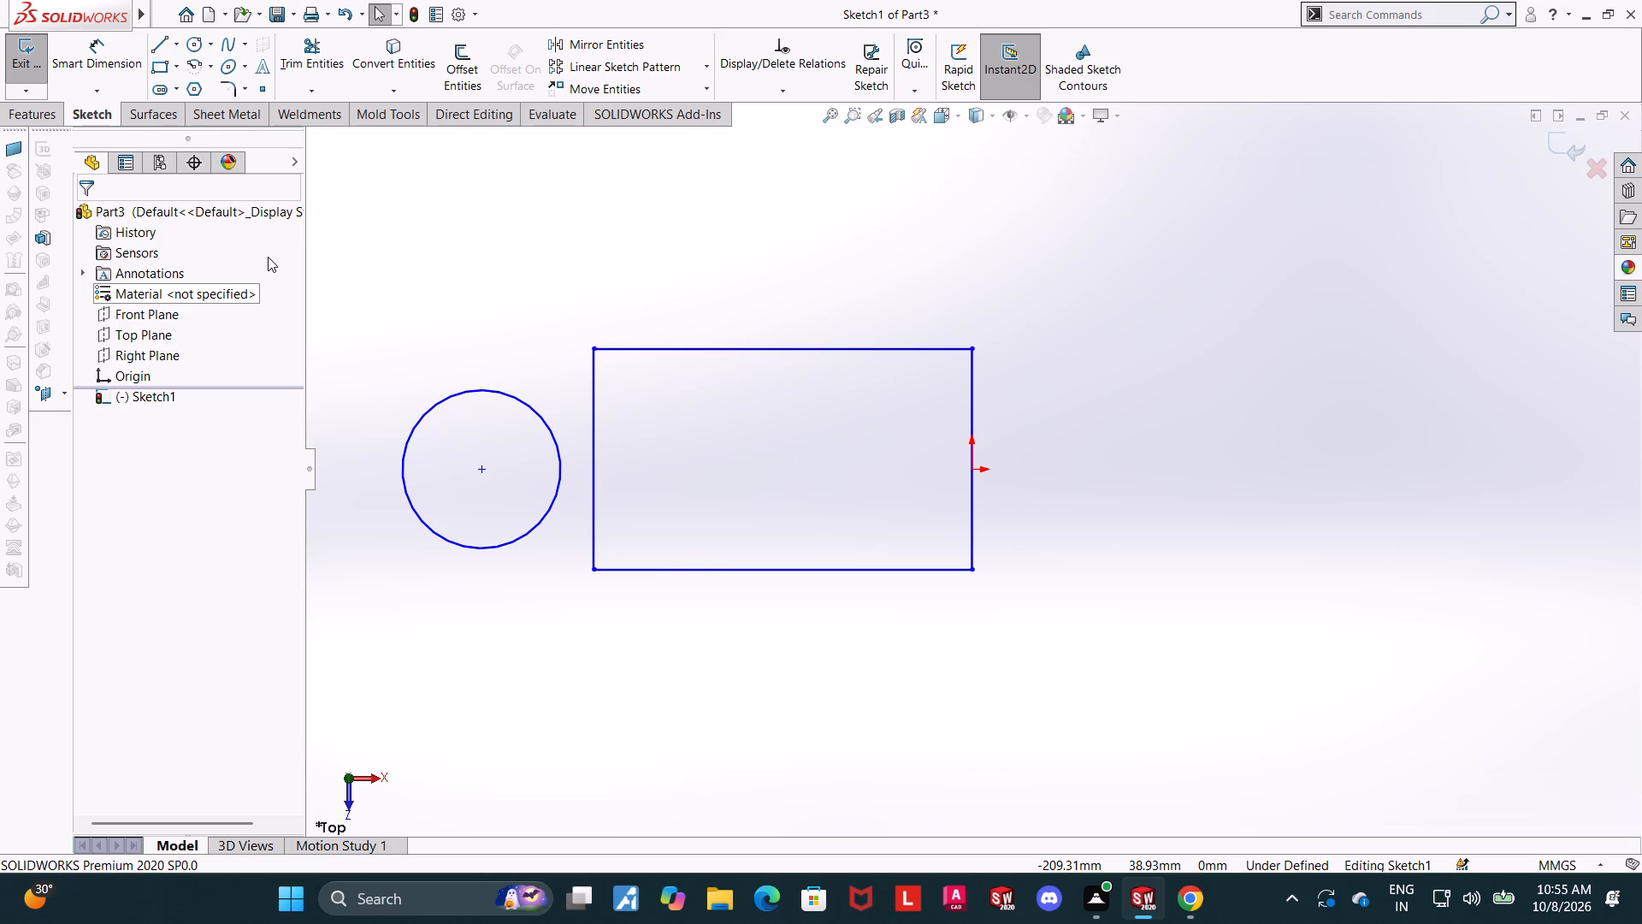
Dimension the circle's diameter as 36 mm.
click(95, 50)
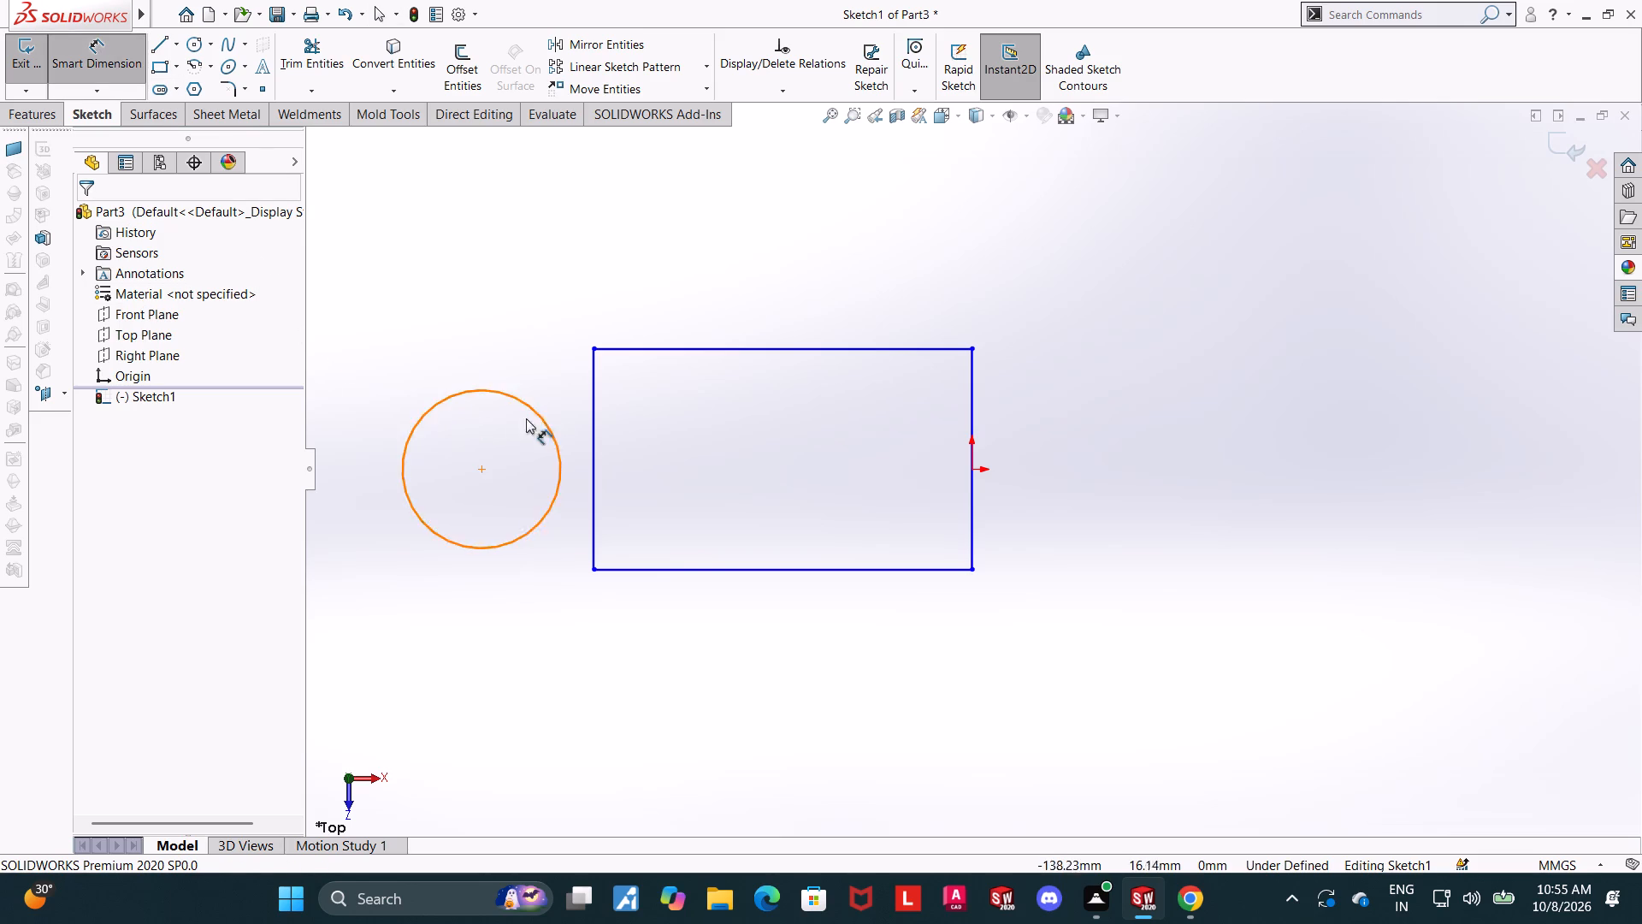
click(472, 394)
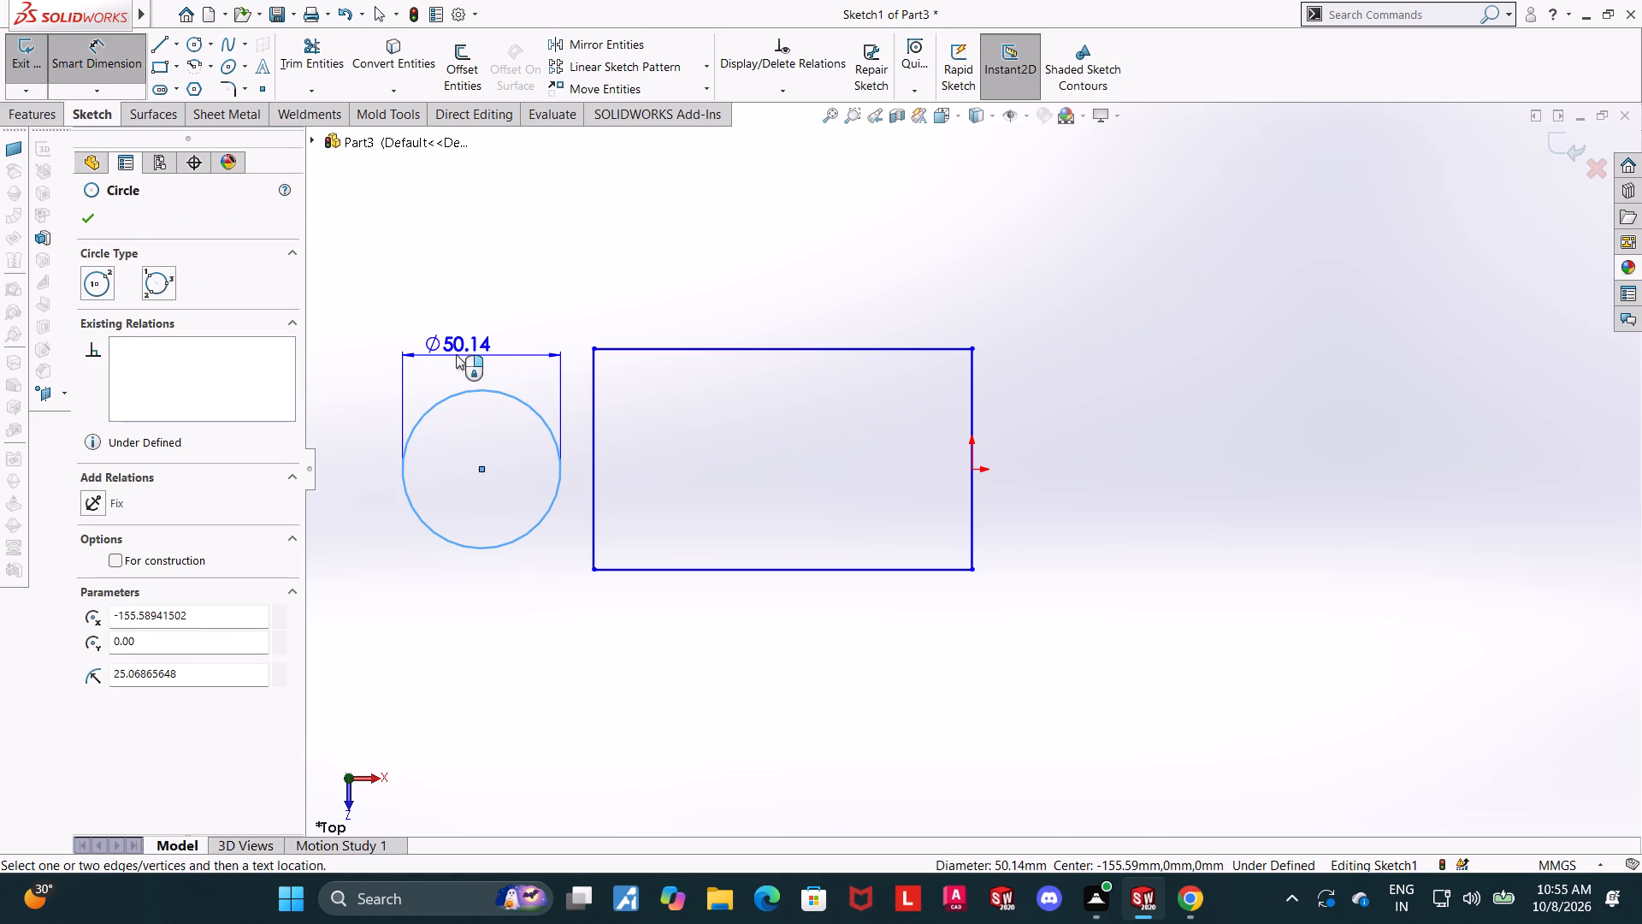
click(456, 354)
key(3)
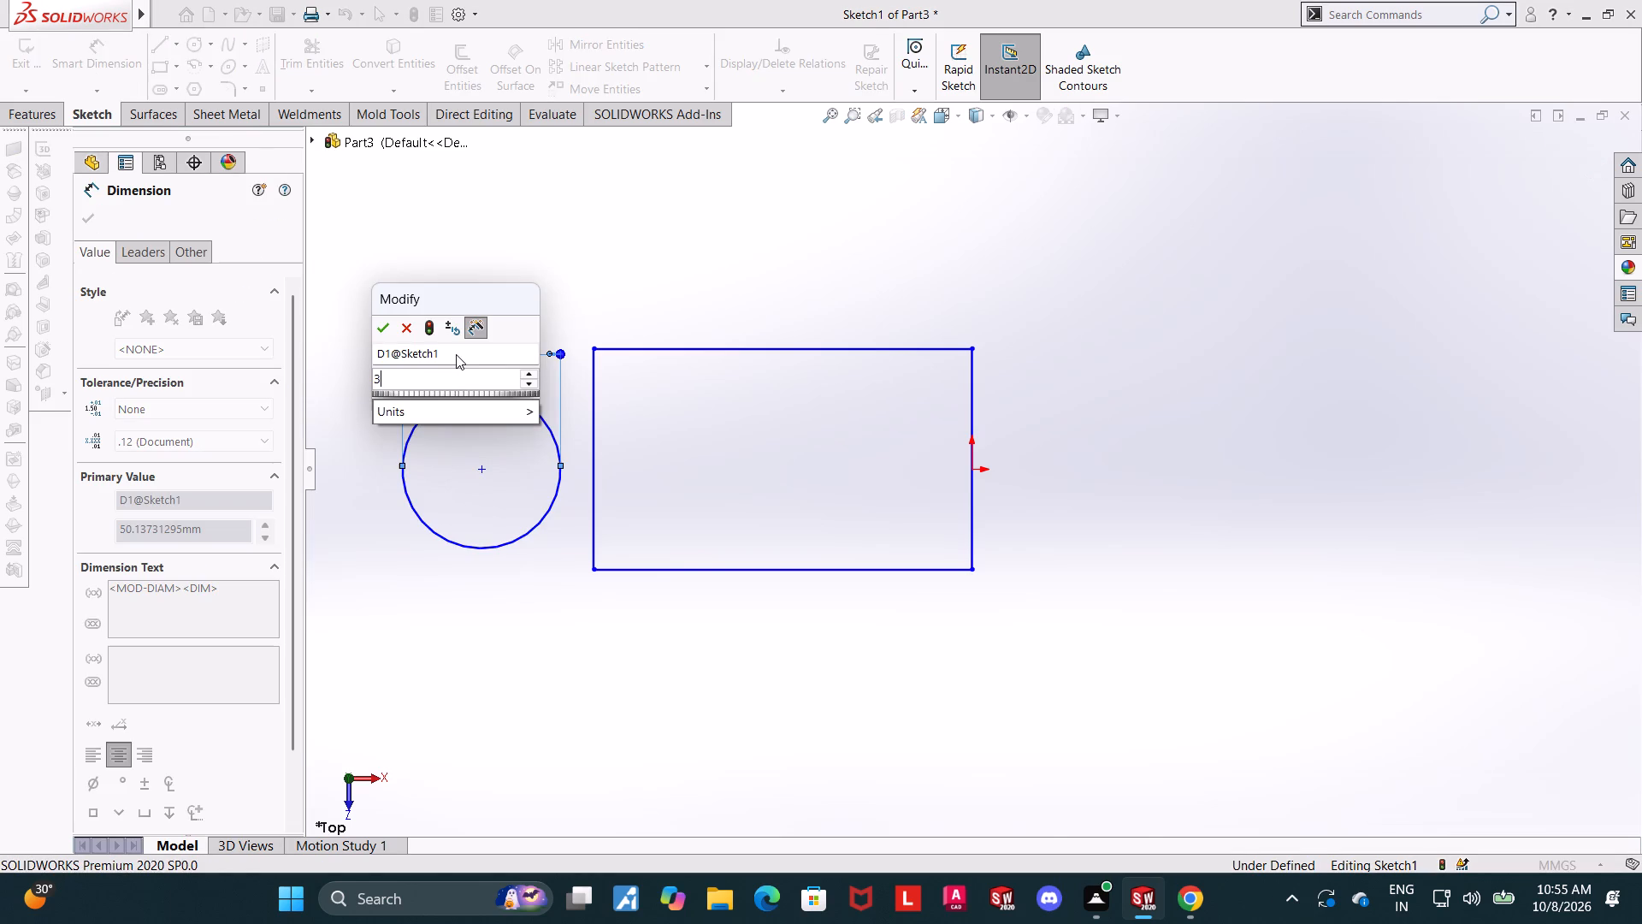
key(6)
key(Return)
key(Escape)
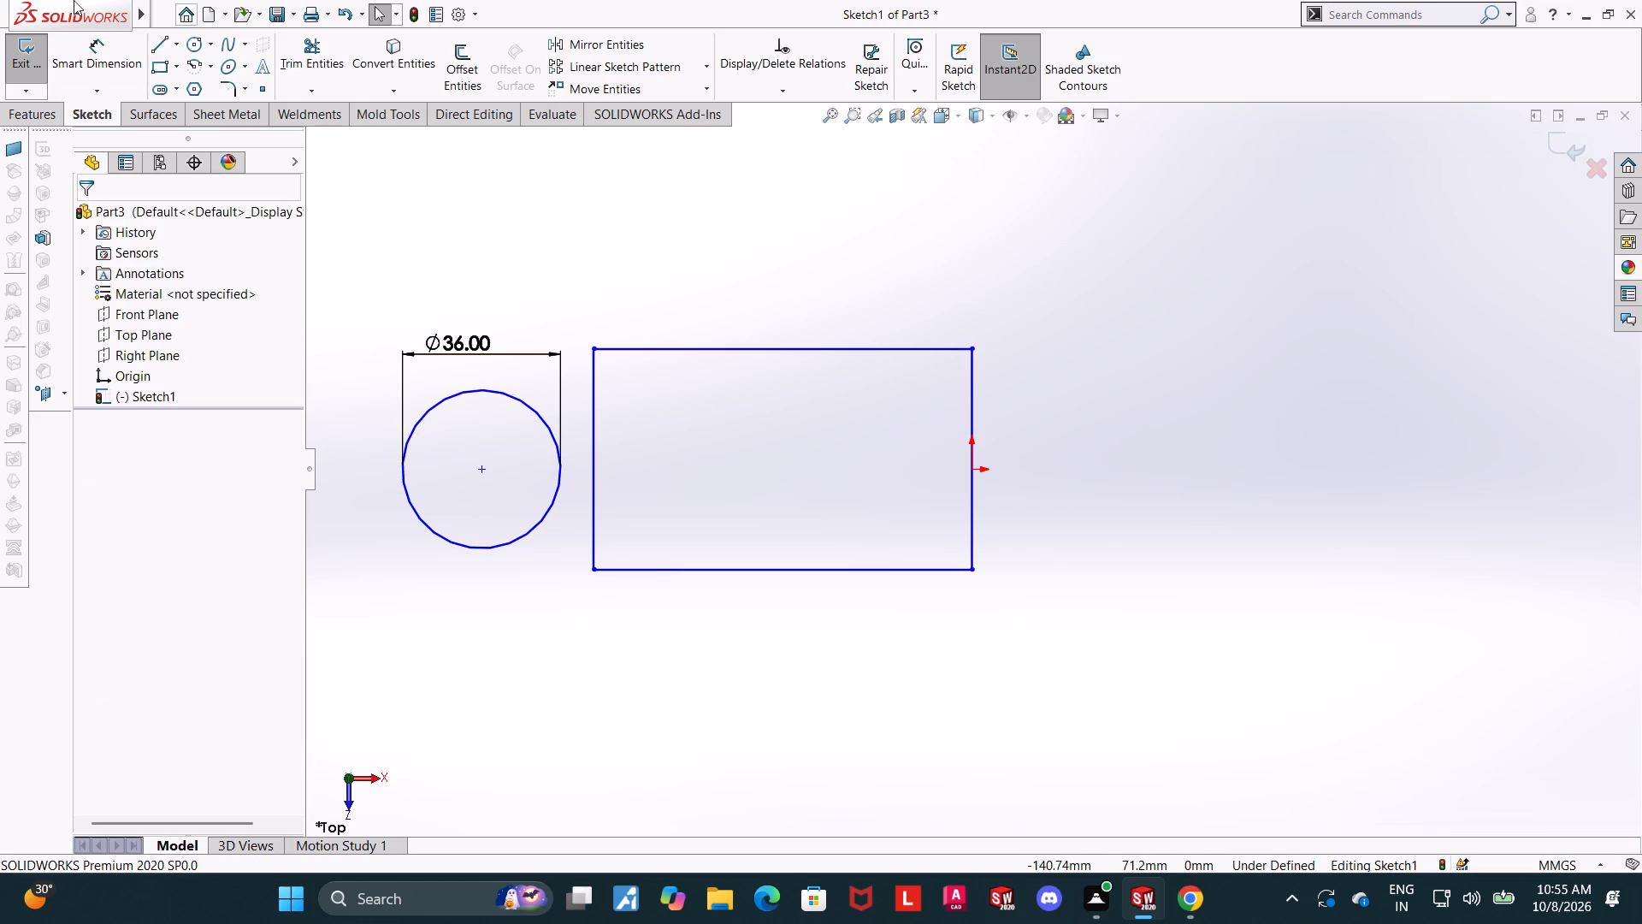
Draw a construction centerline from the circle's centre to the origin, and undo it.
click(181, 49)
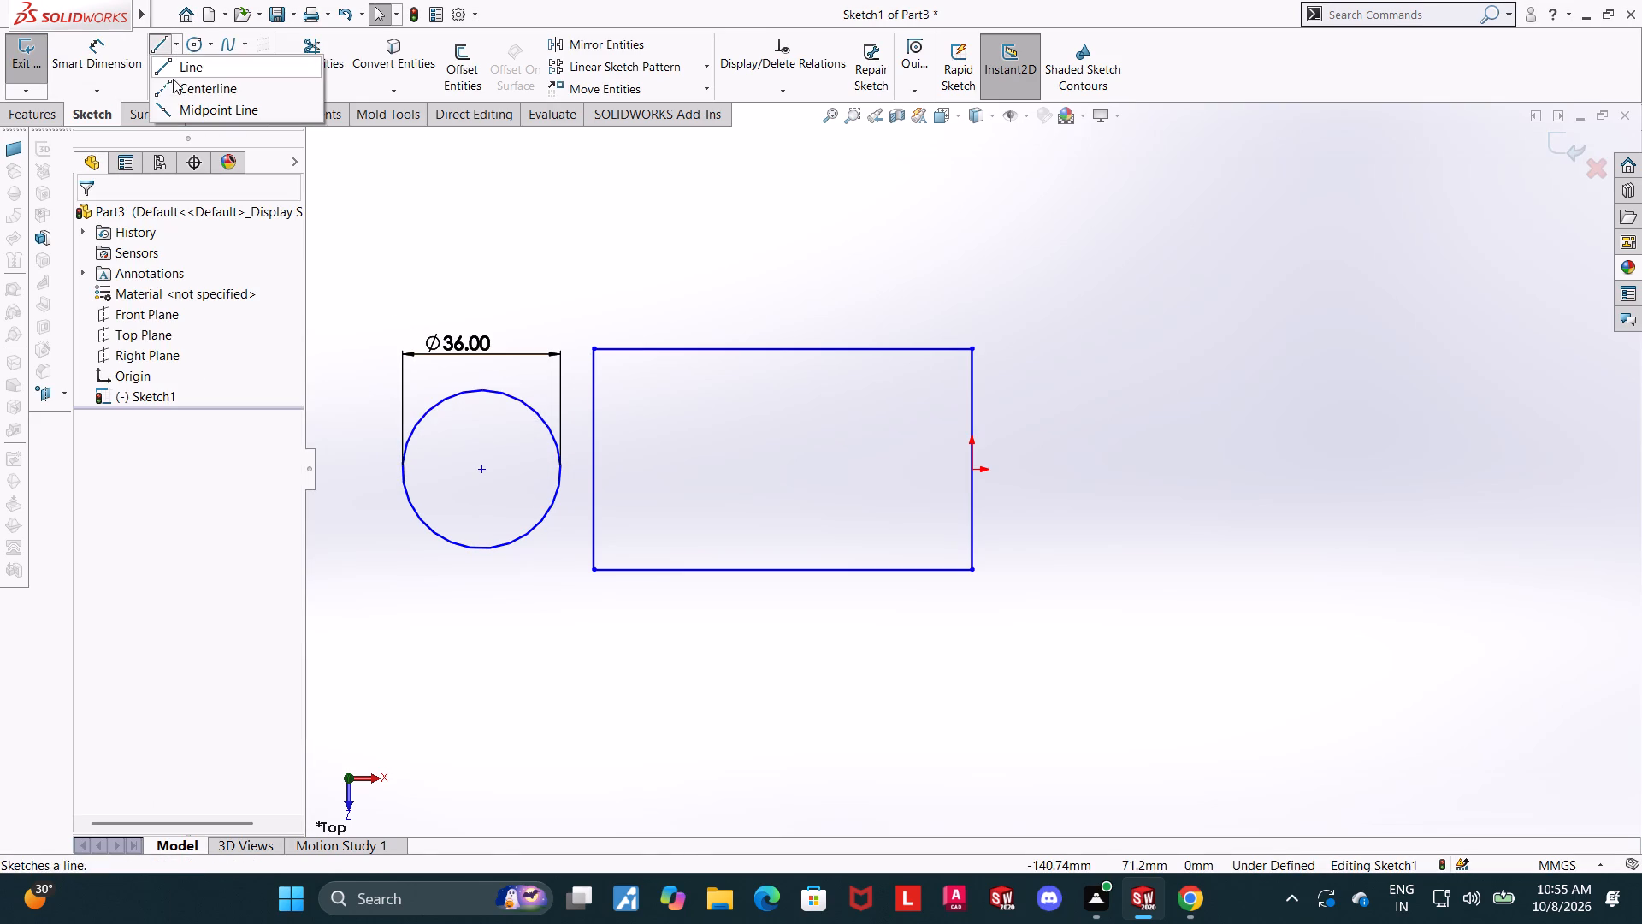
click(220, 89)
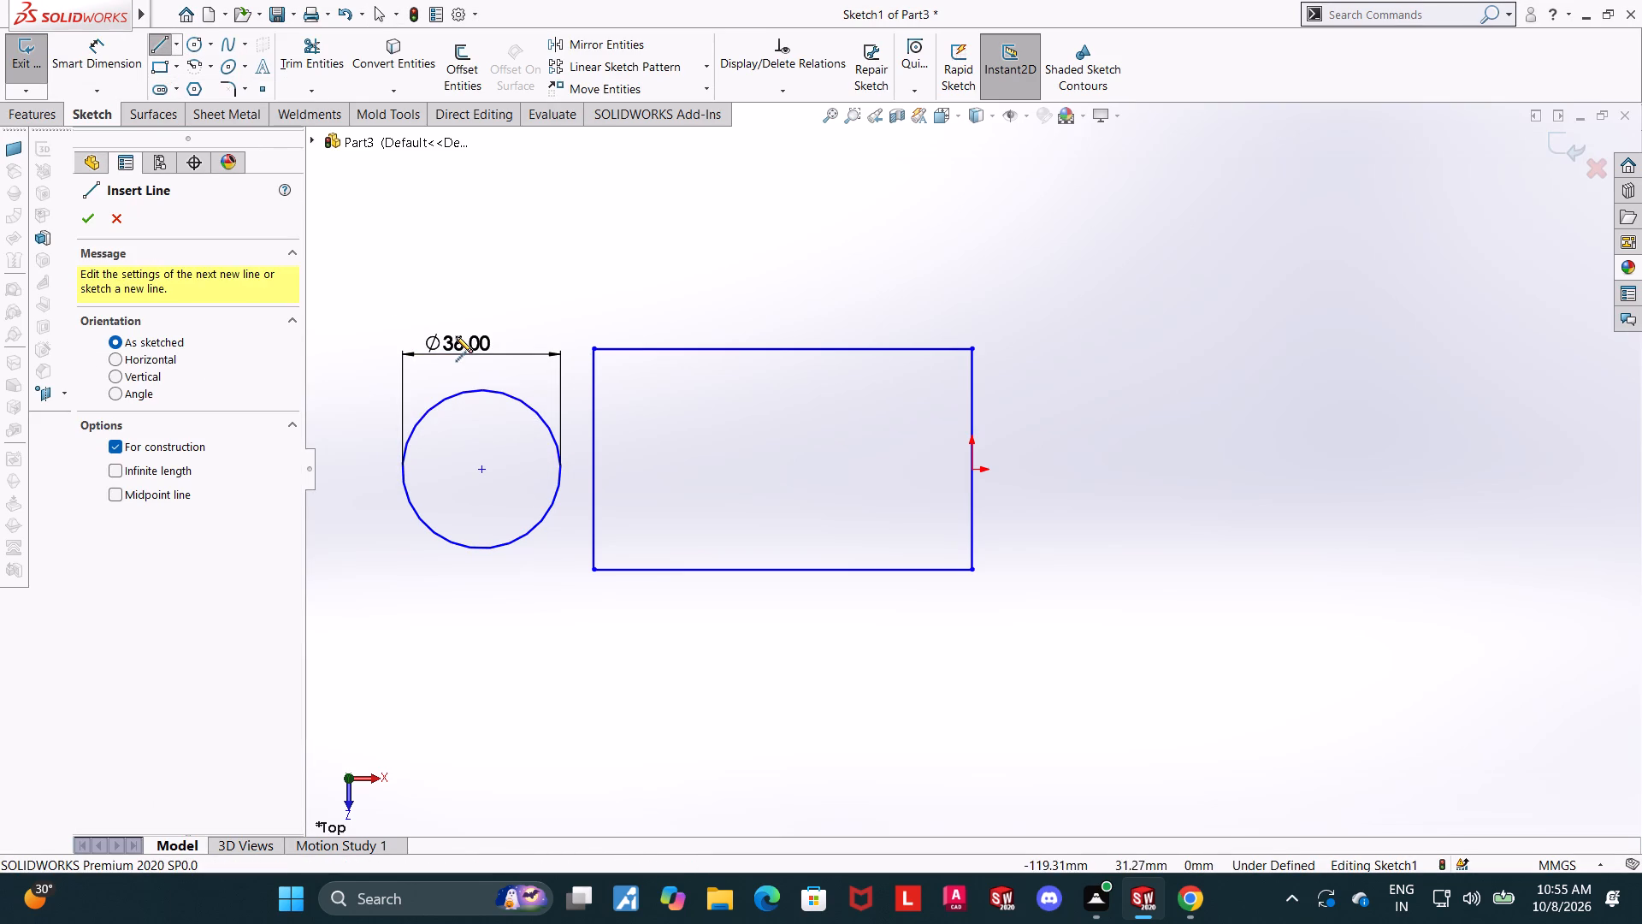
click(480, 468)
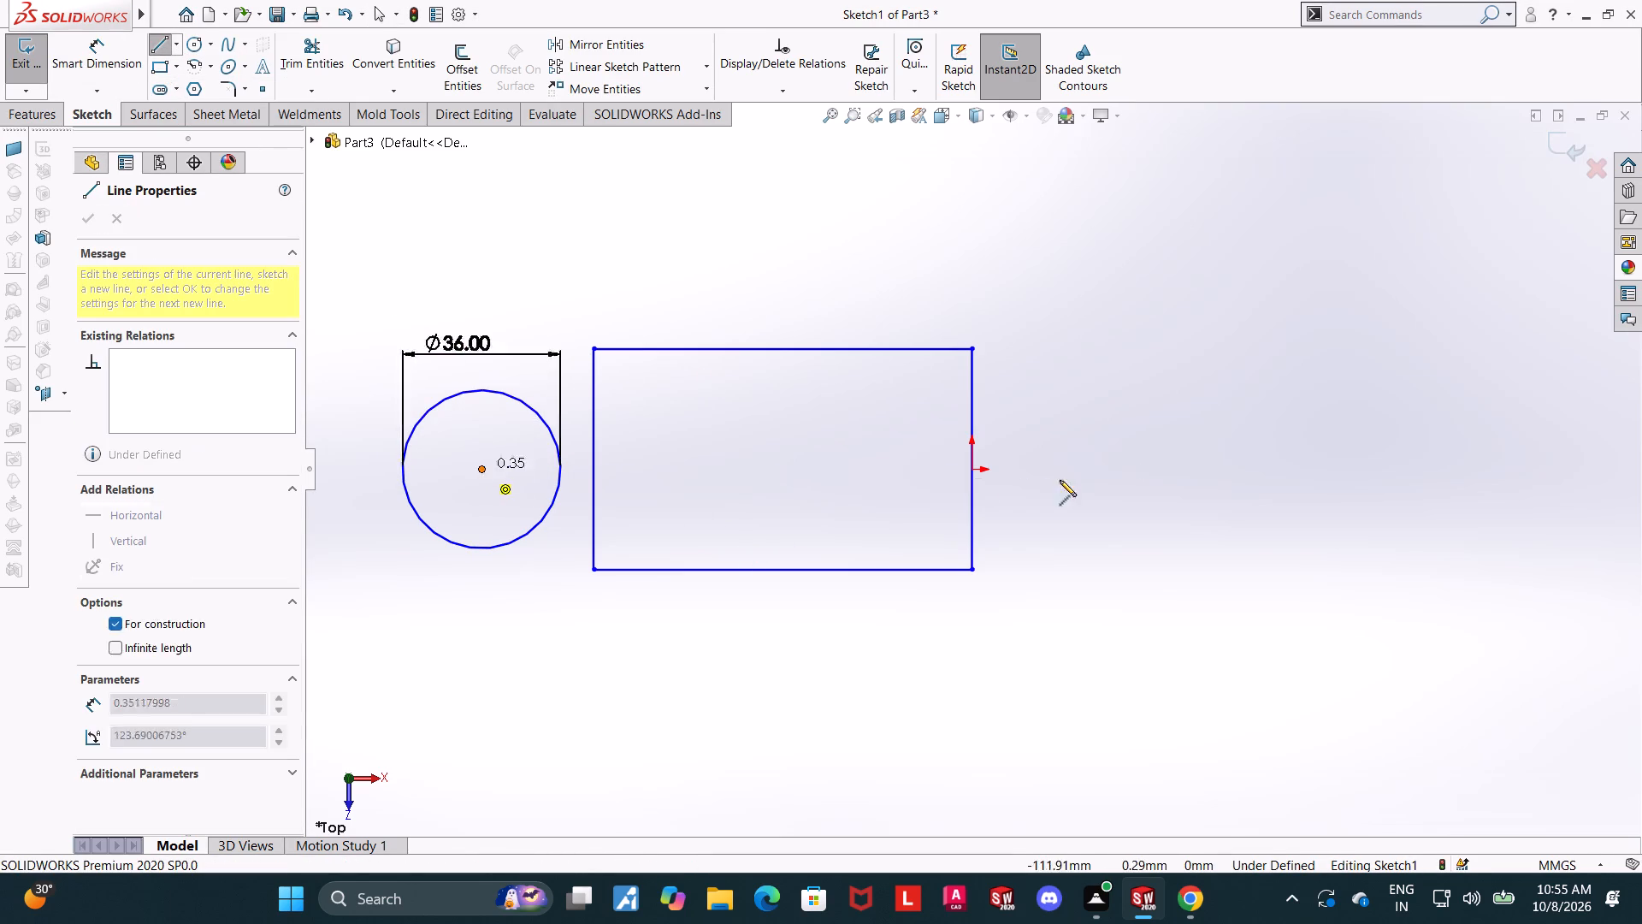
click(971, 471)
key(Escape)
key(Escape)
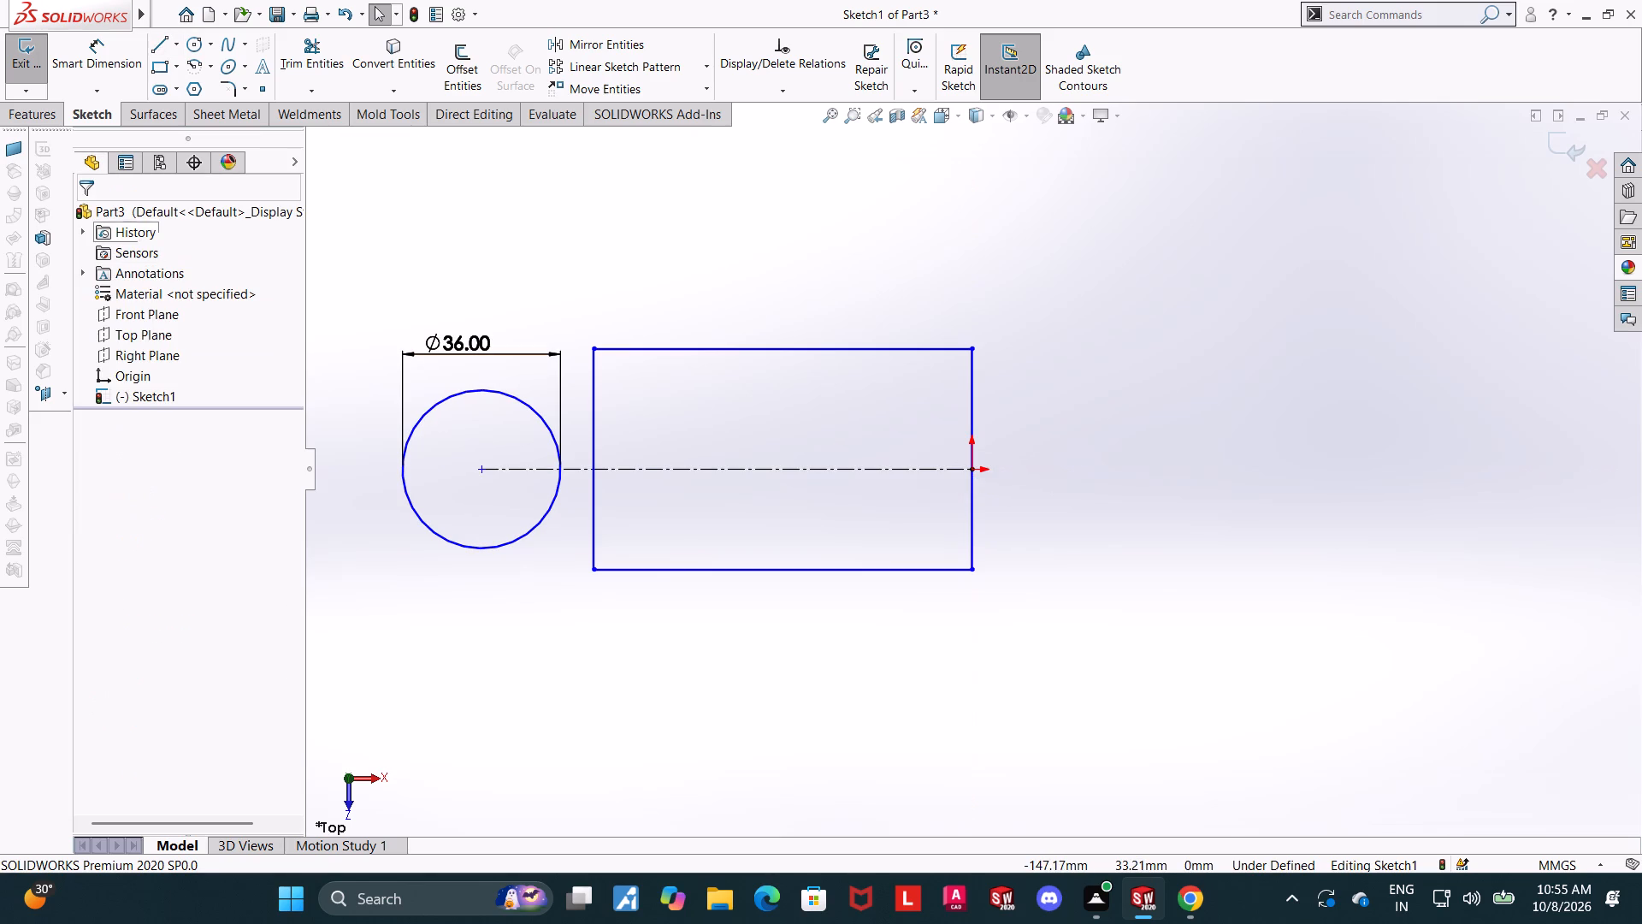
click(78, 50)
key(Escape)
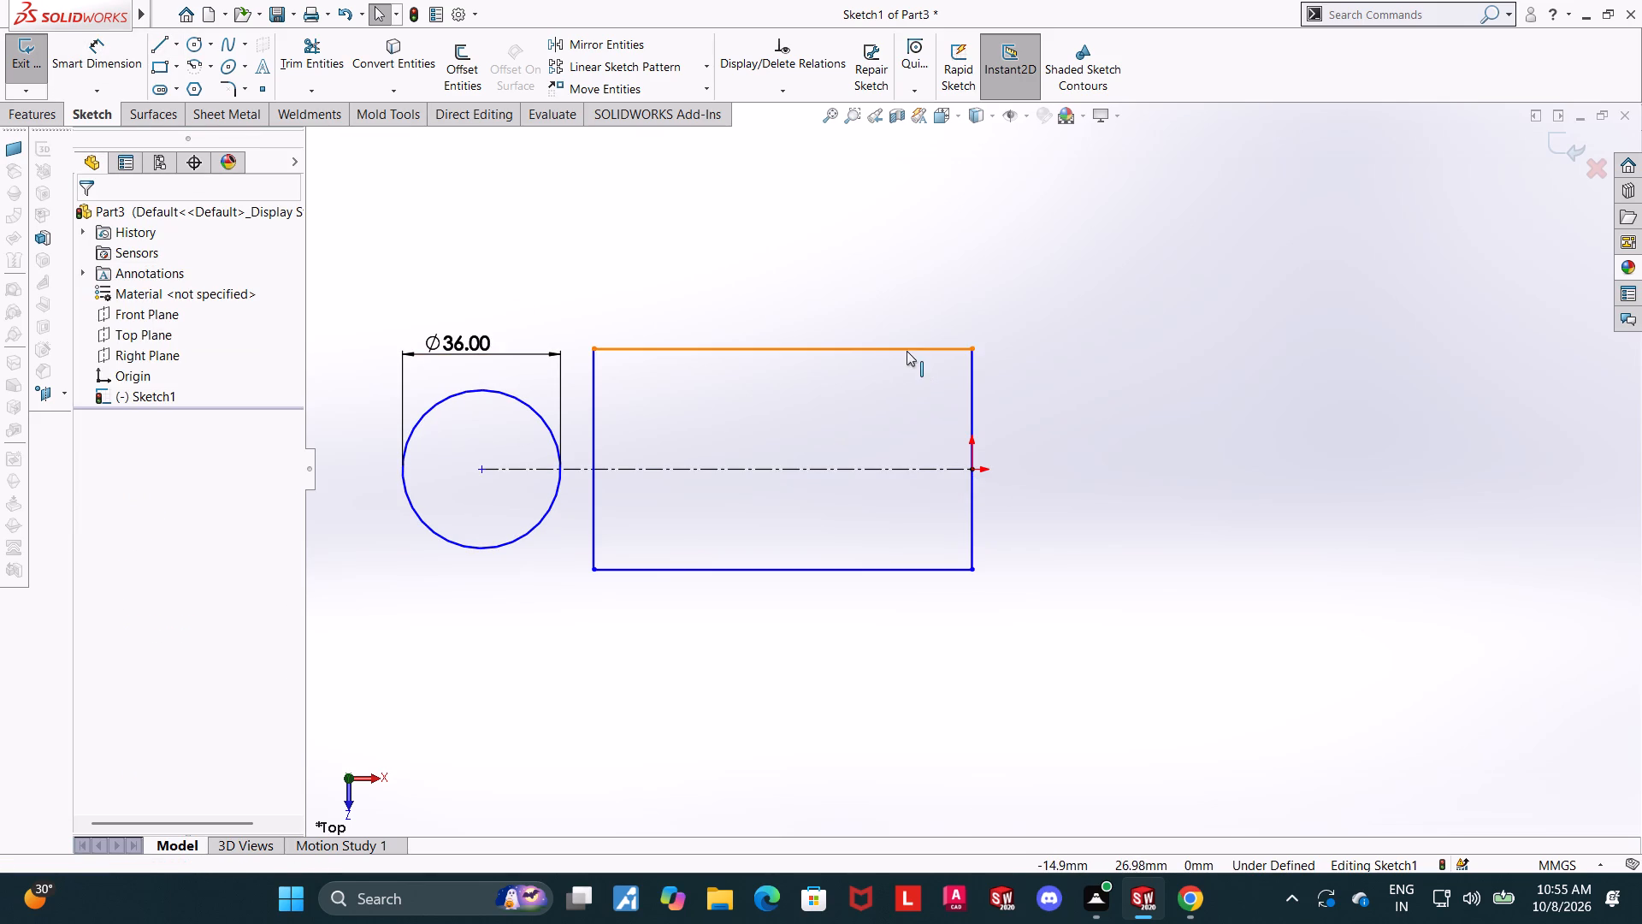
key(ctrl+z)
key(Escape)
Add a Horizontal relation between the circle's centre point and the origin.
click(481, 472)
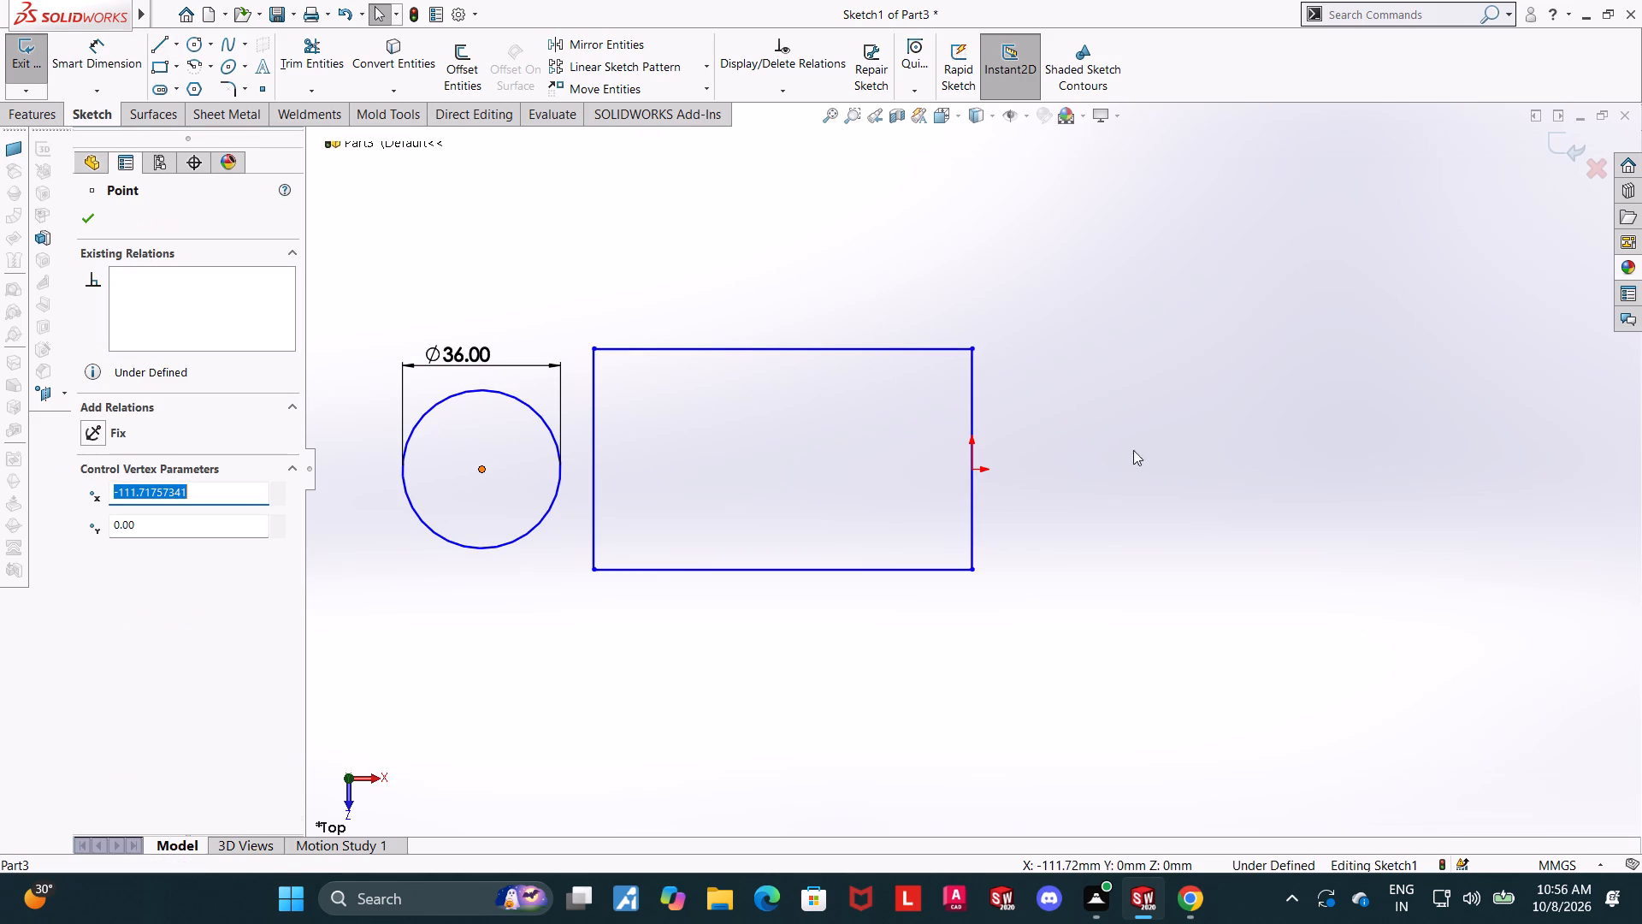
ctrl+click(977, 467)
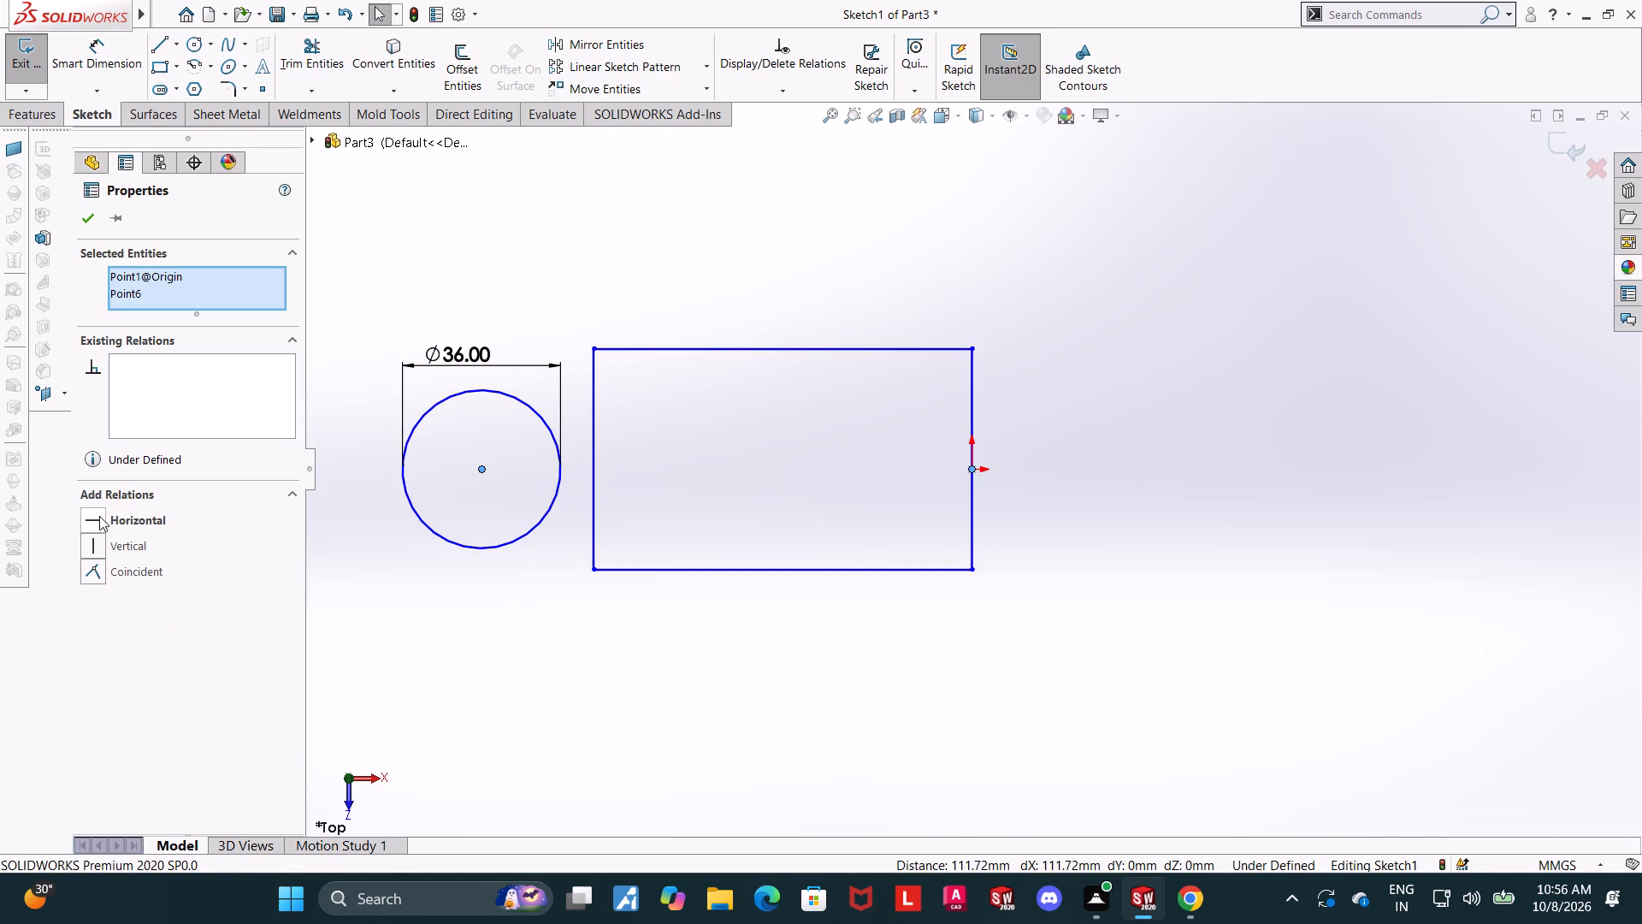
click(90, 524)
key(Escape)
key(Escape)
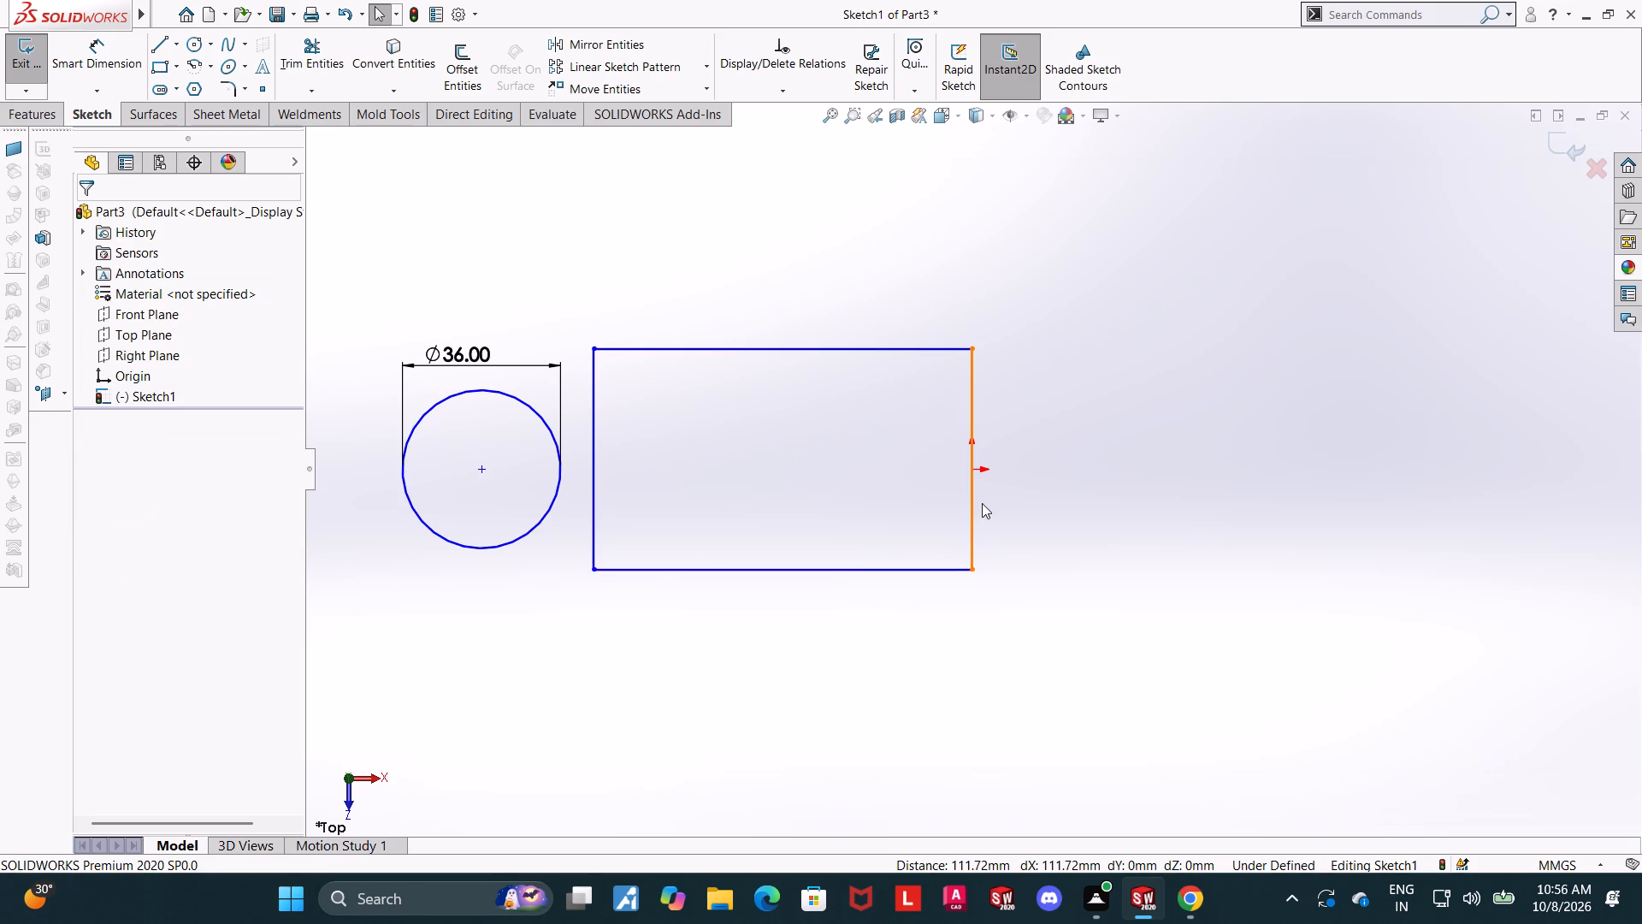
Add a Coincident relation between the rectangle's right vertical edge and the origin.
click(972, 503)
ctrl+click(970, 467)
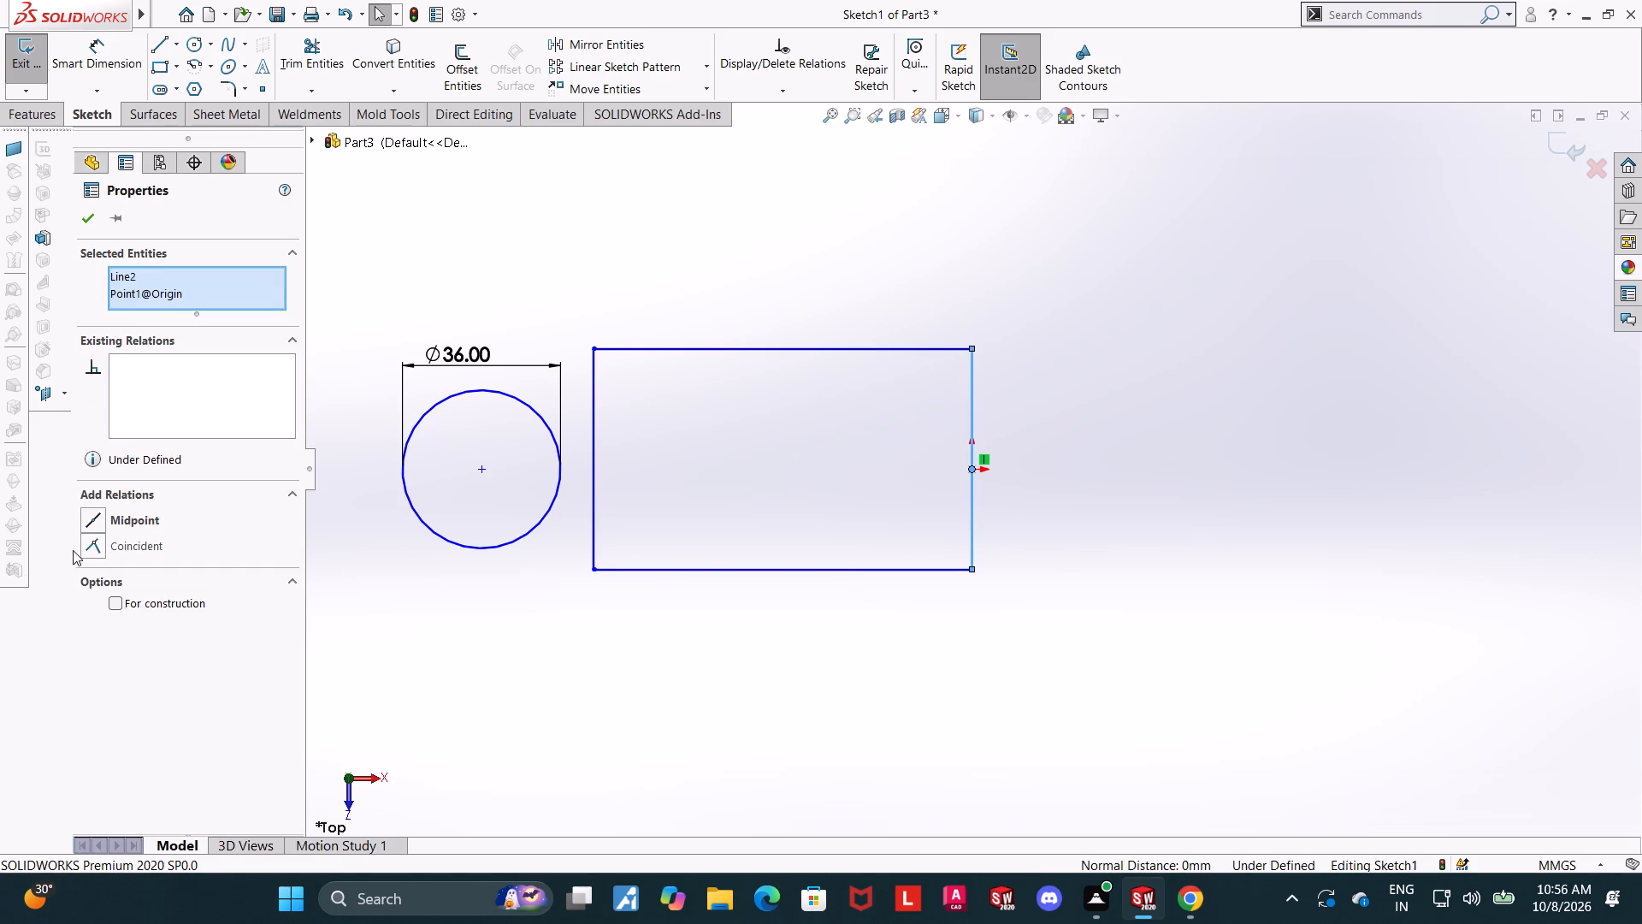
click(86, 548)
click(1109, 625)
key(Escape)
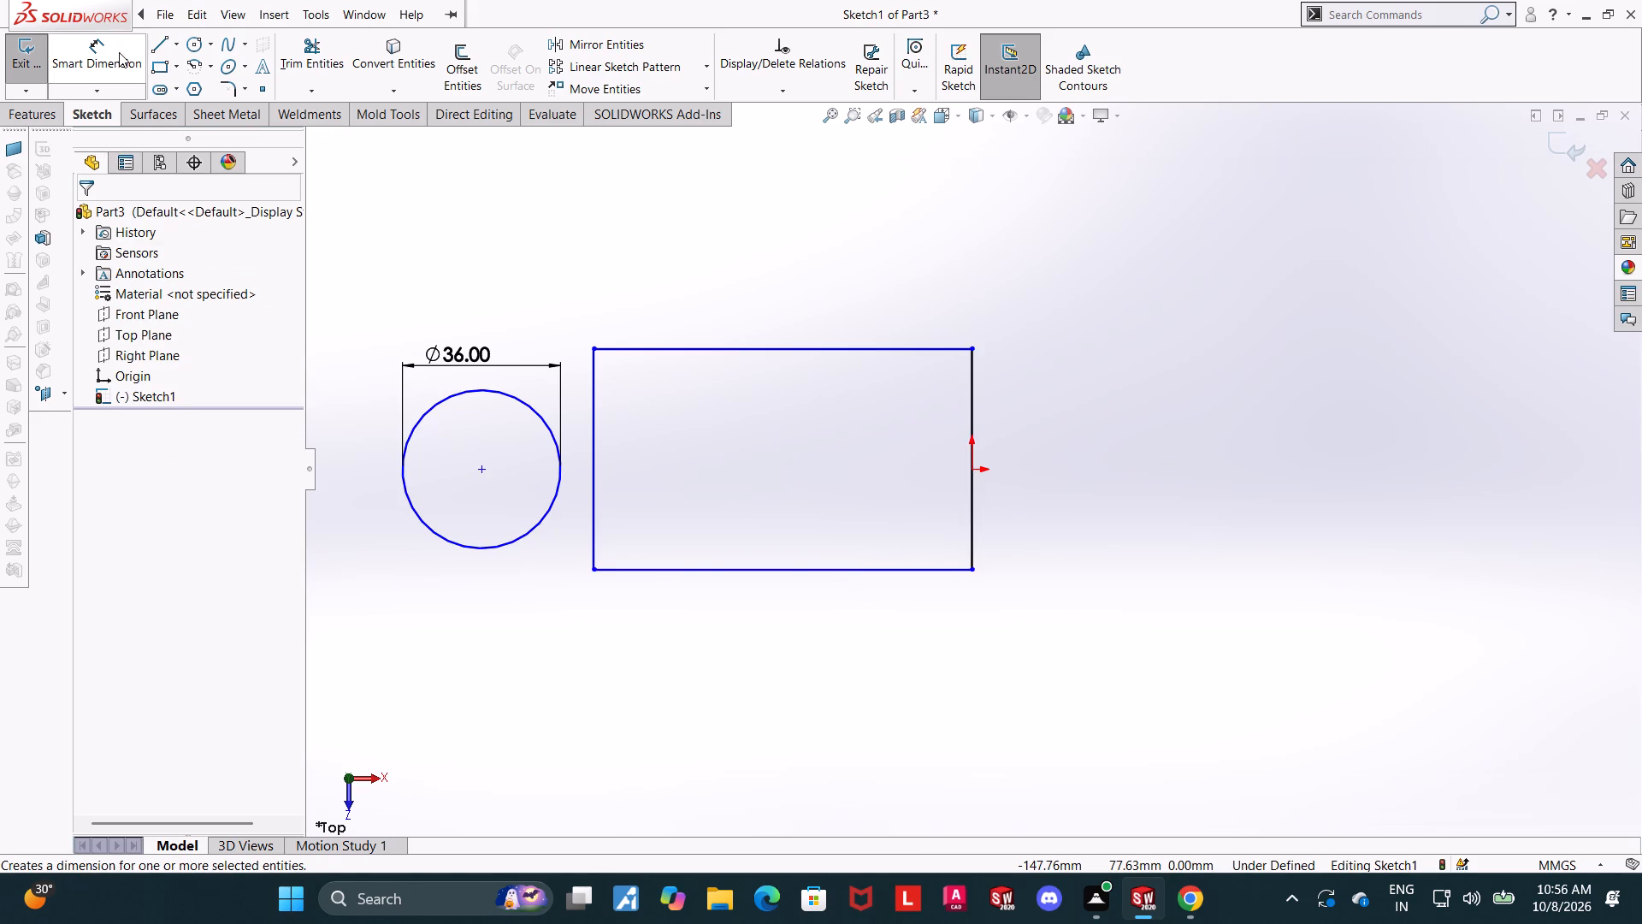
Dimension the distance between the rectangle's left and right vertical edges as 60 mm.
click(115, 52)
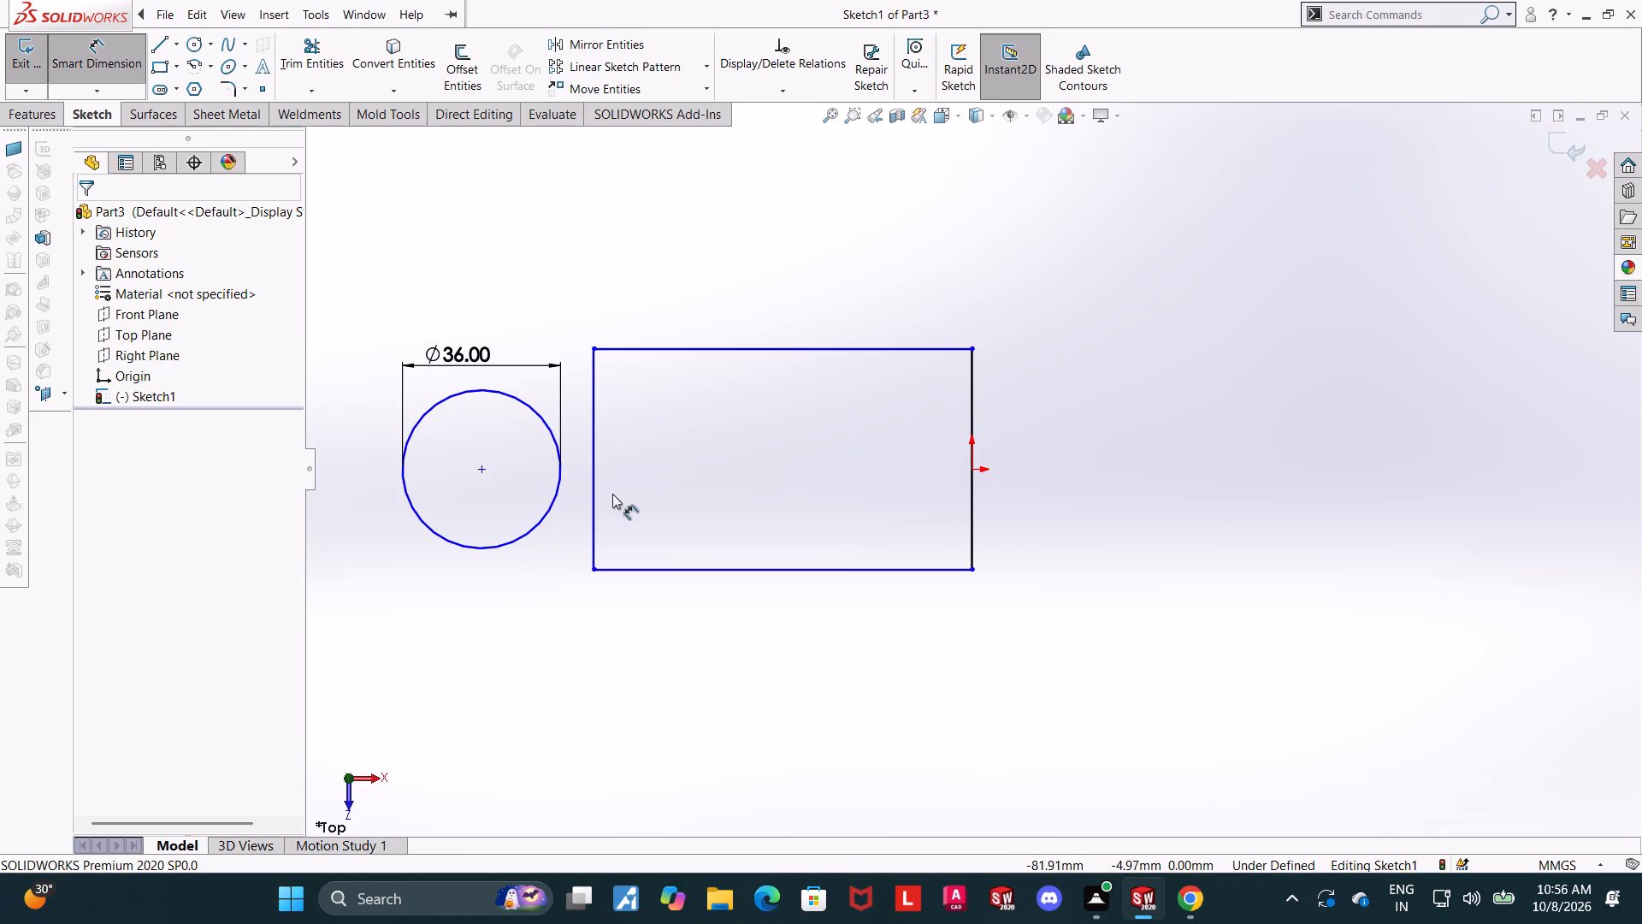
click(600, 472)
click(592, 469)
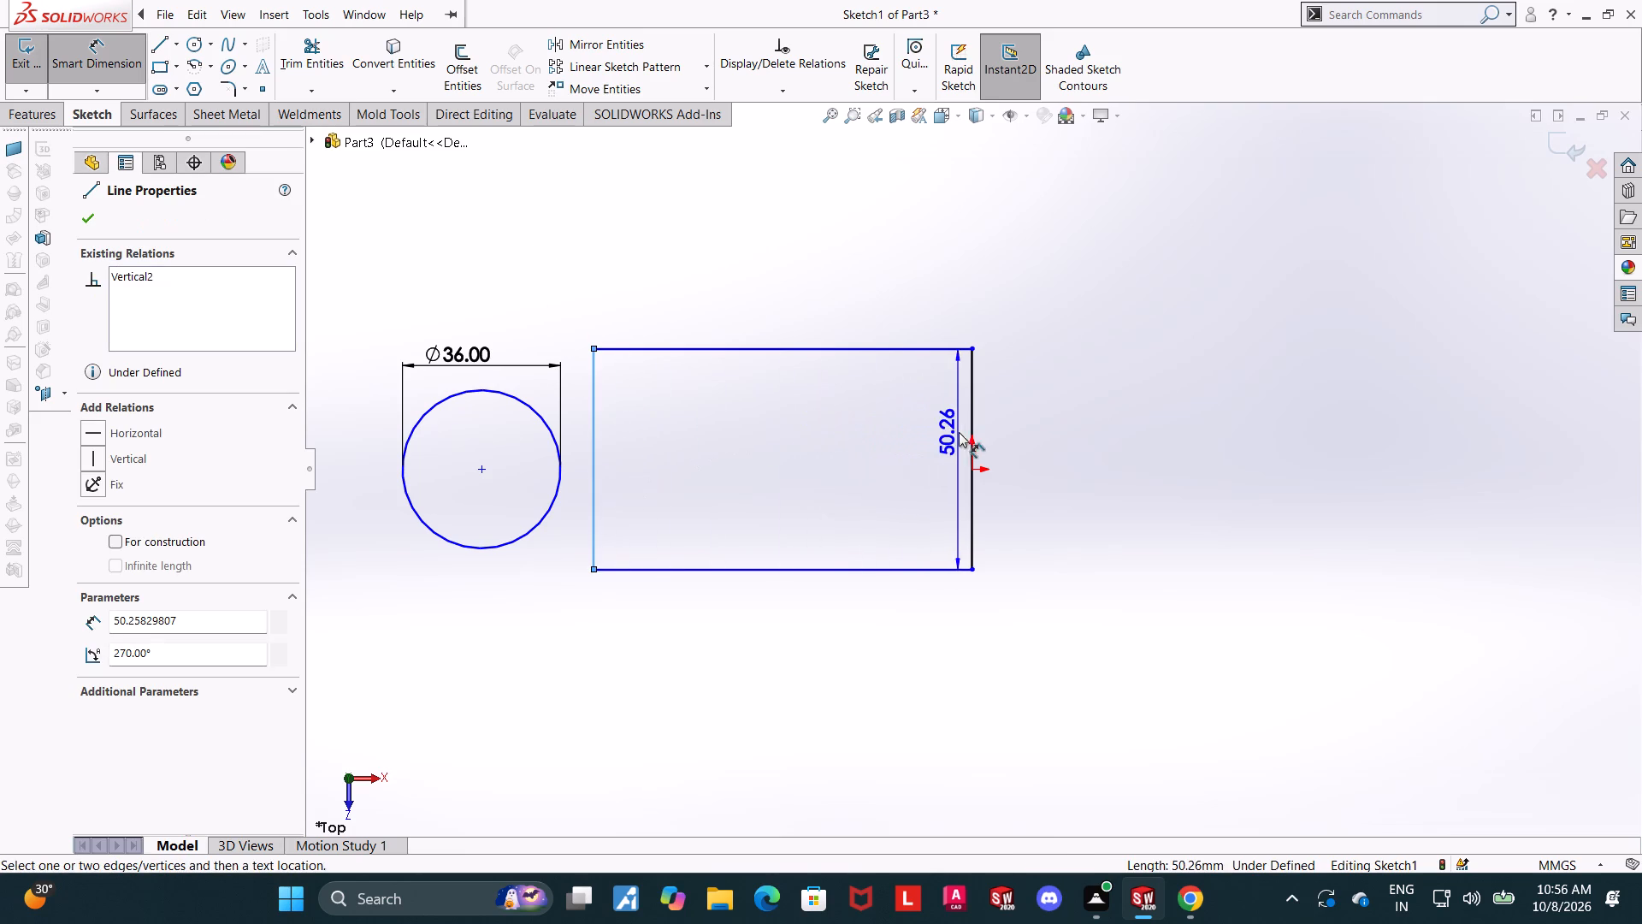
click(970, 432)
click(958, 277)
text(60)
key(Return)
key(Escape)
key(Escape)
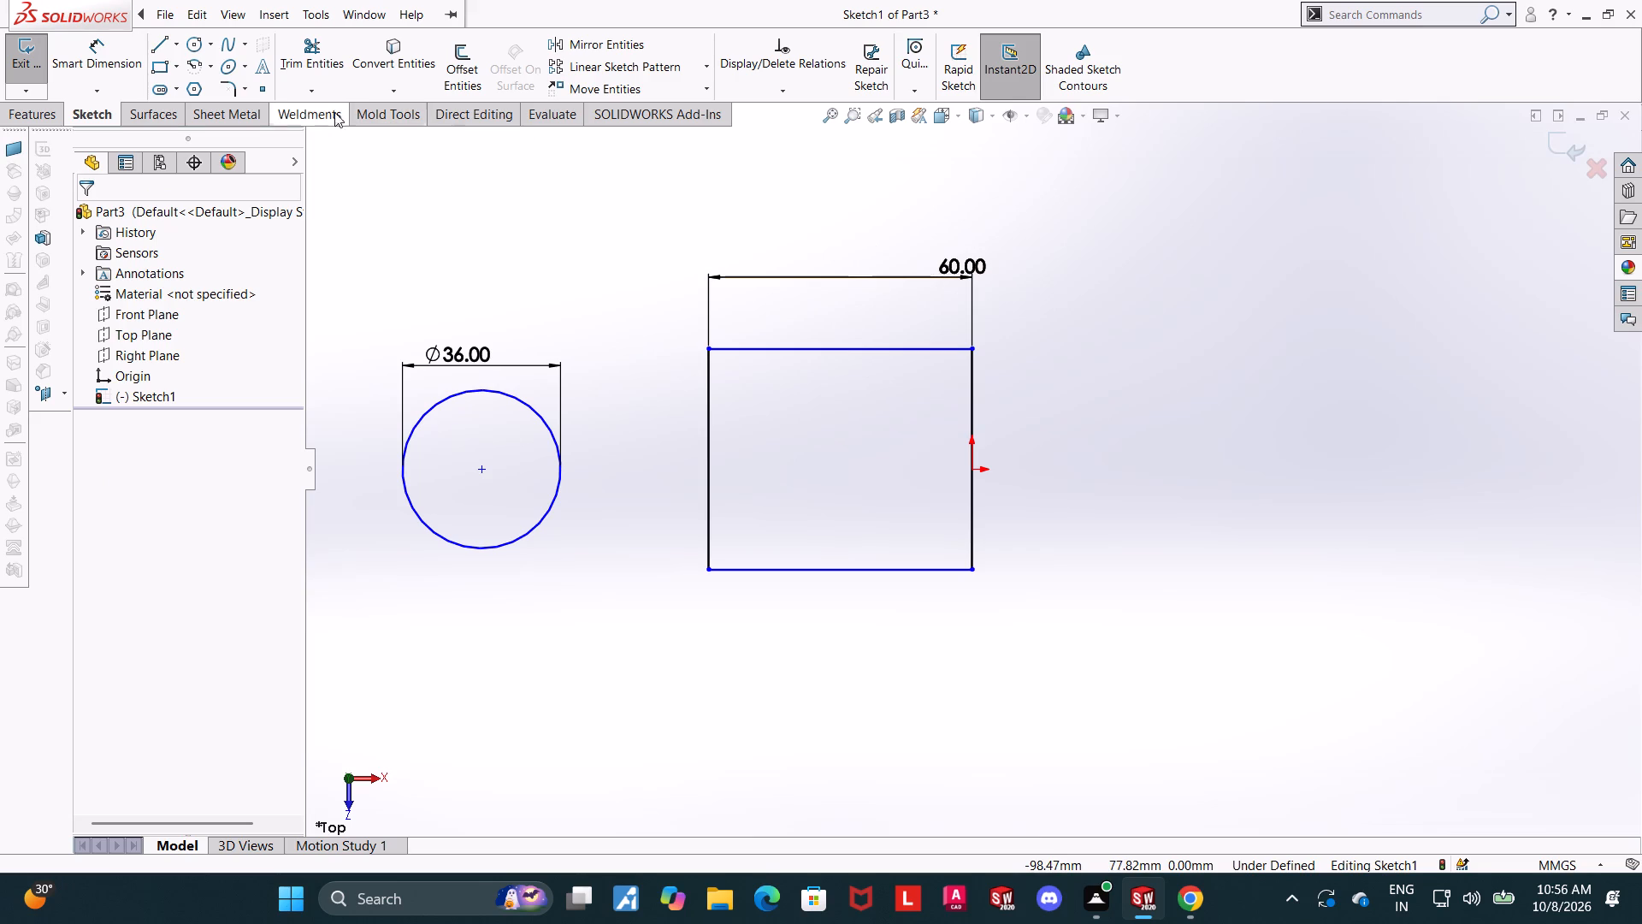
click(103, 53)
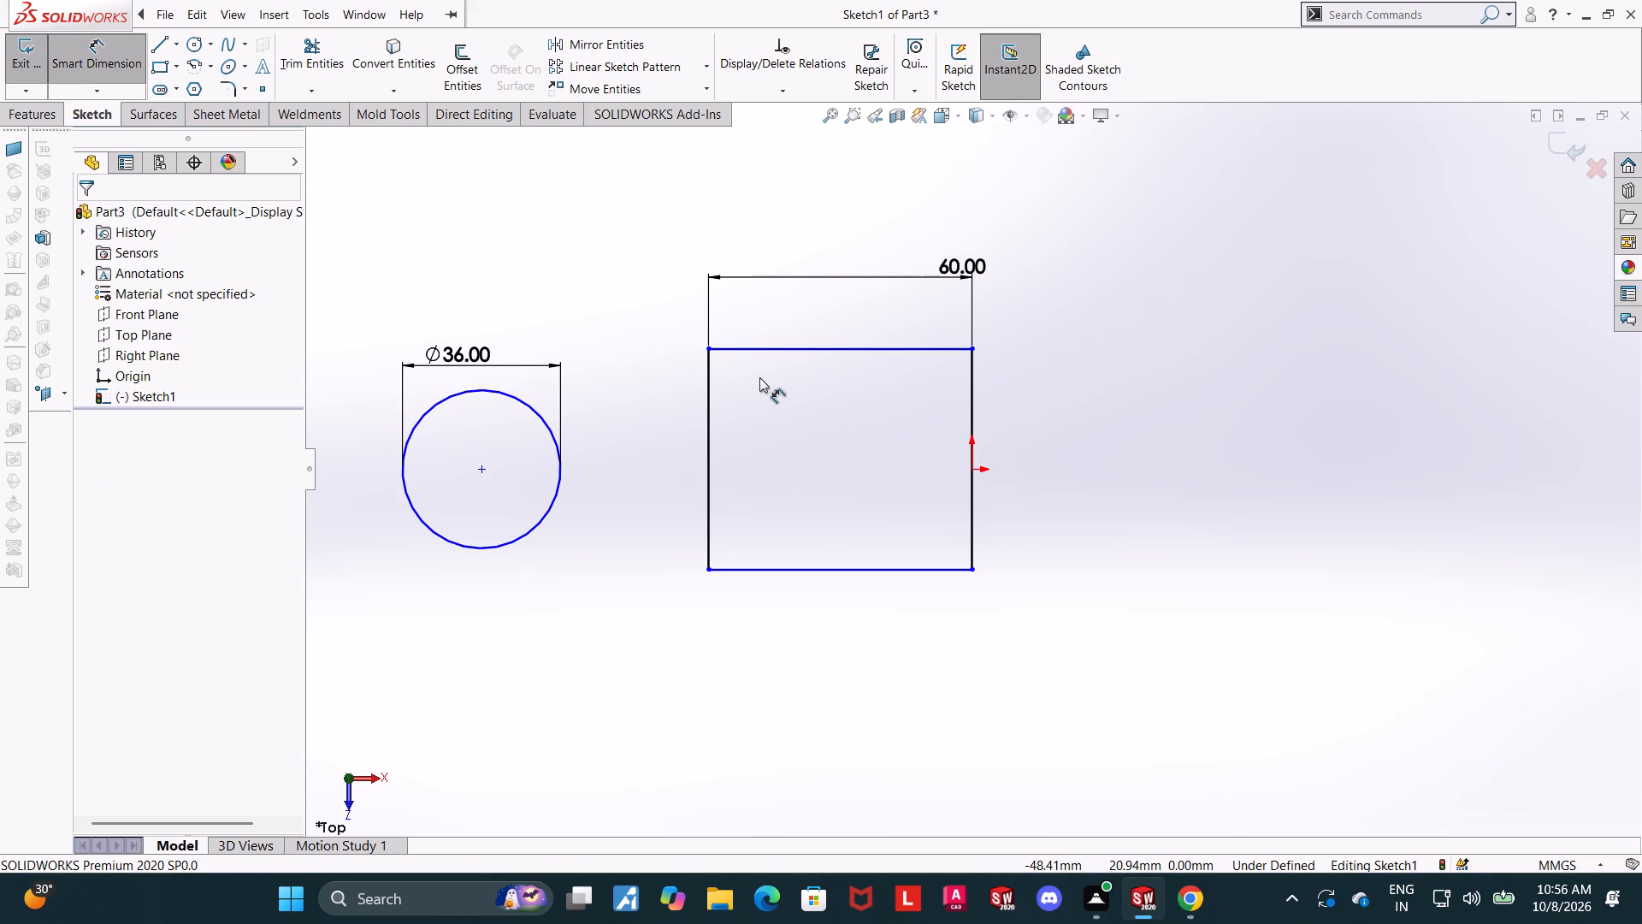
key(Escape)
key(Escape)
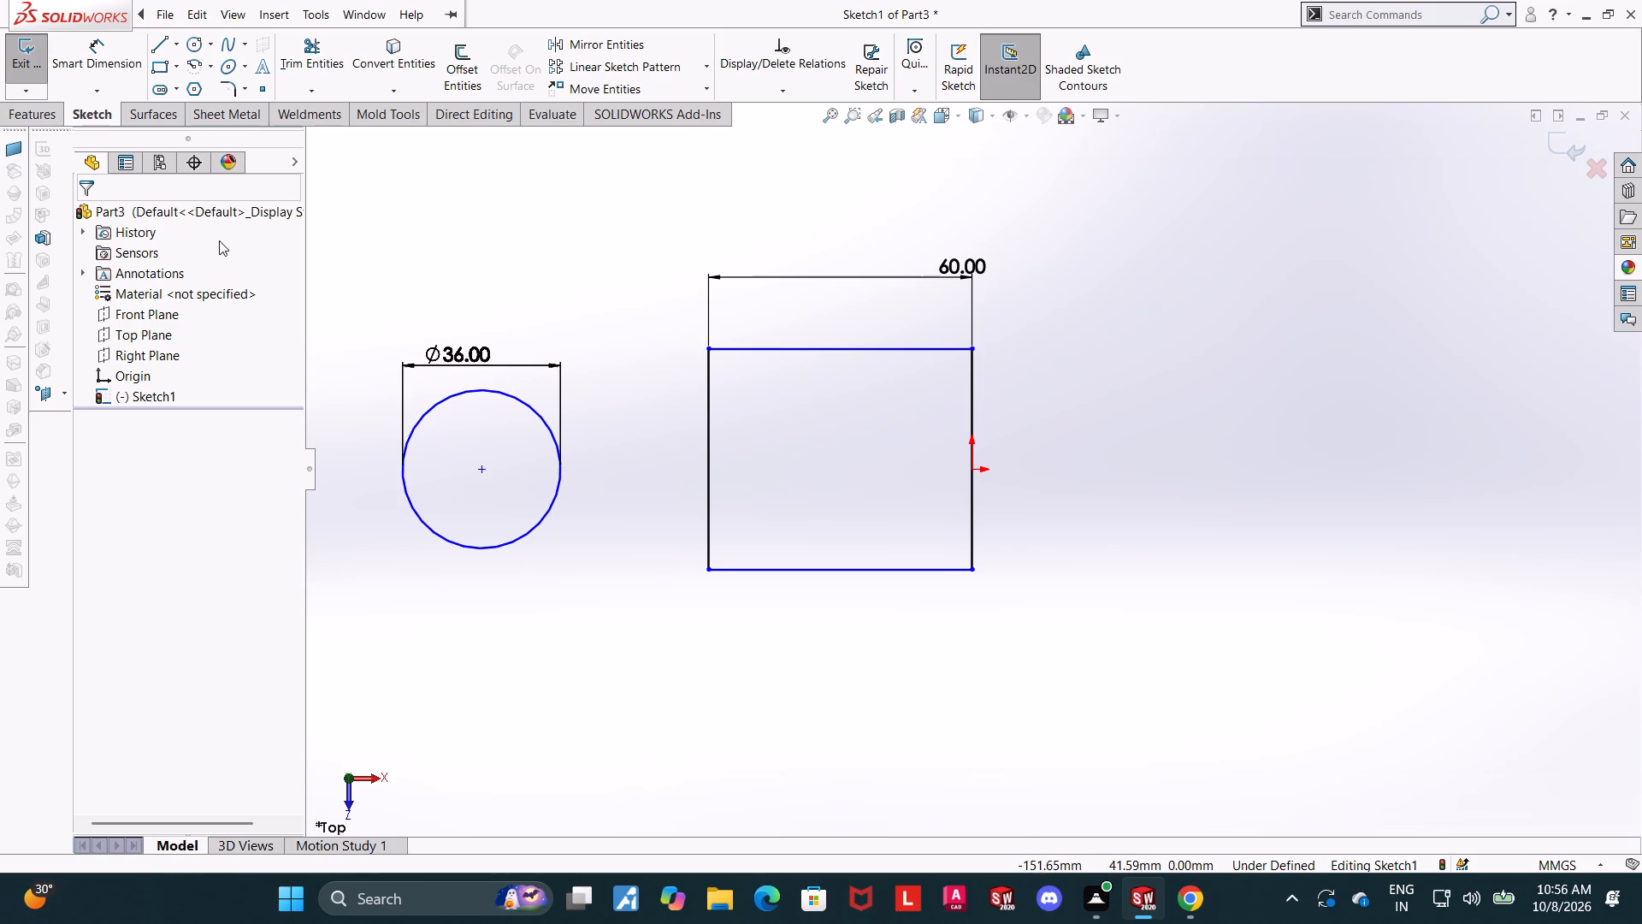
Draw a line from the rectangle's upper-left corner to the top of the 36 mm circle and make it tangent to the circle.
click(162, 44)
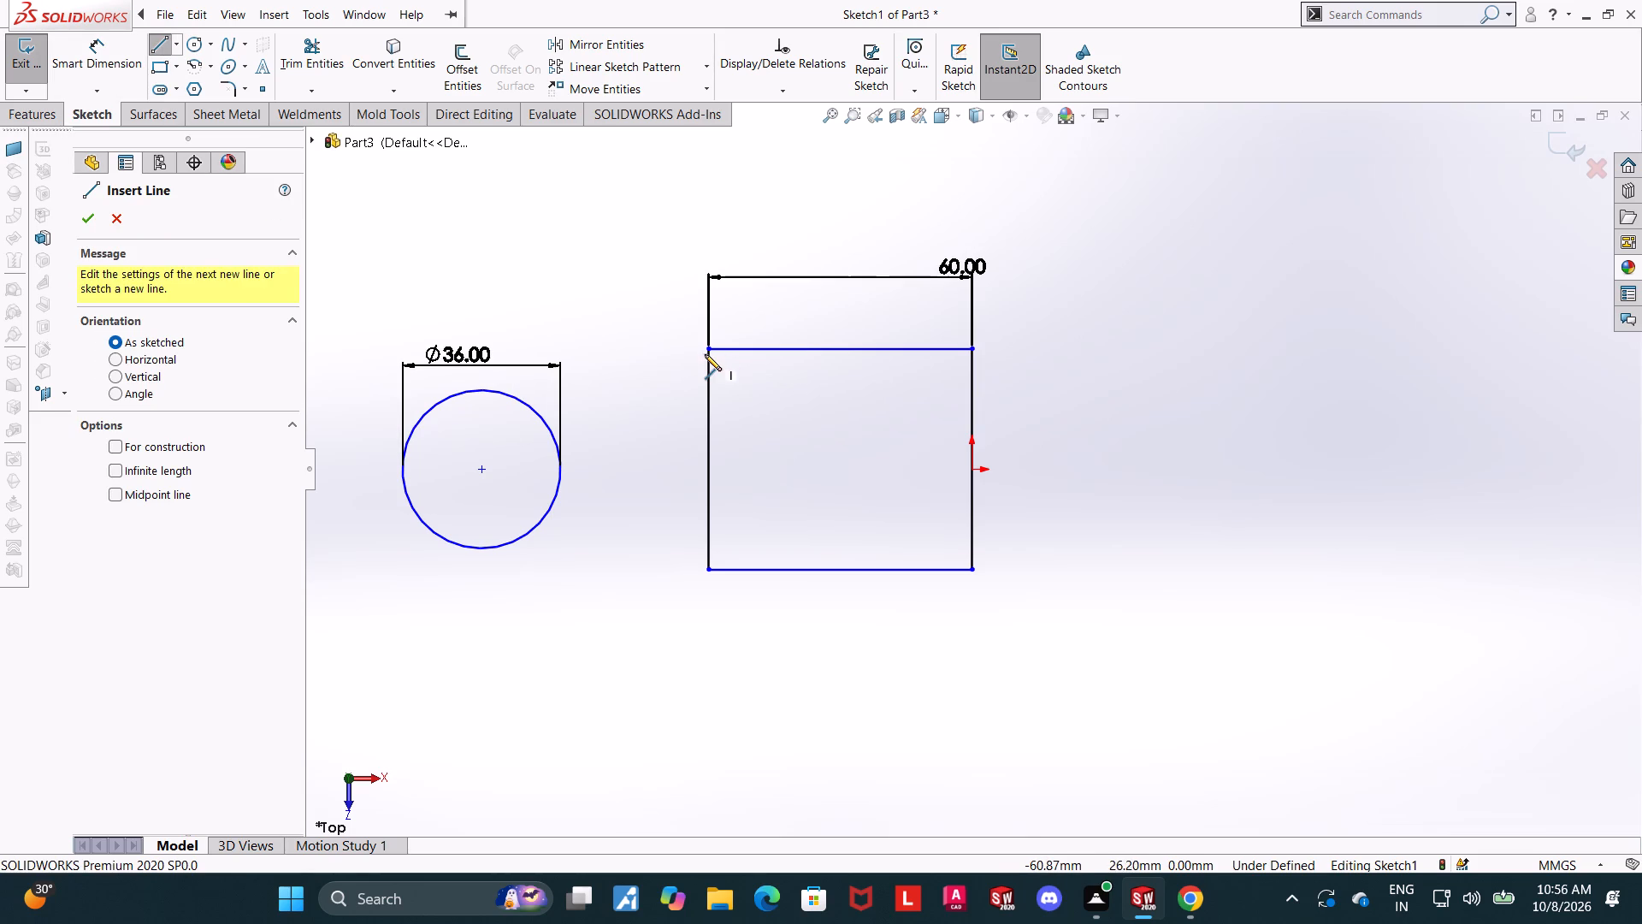
click(705, 352)
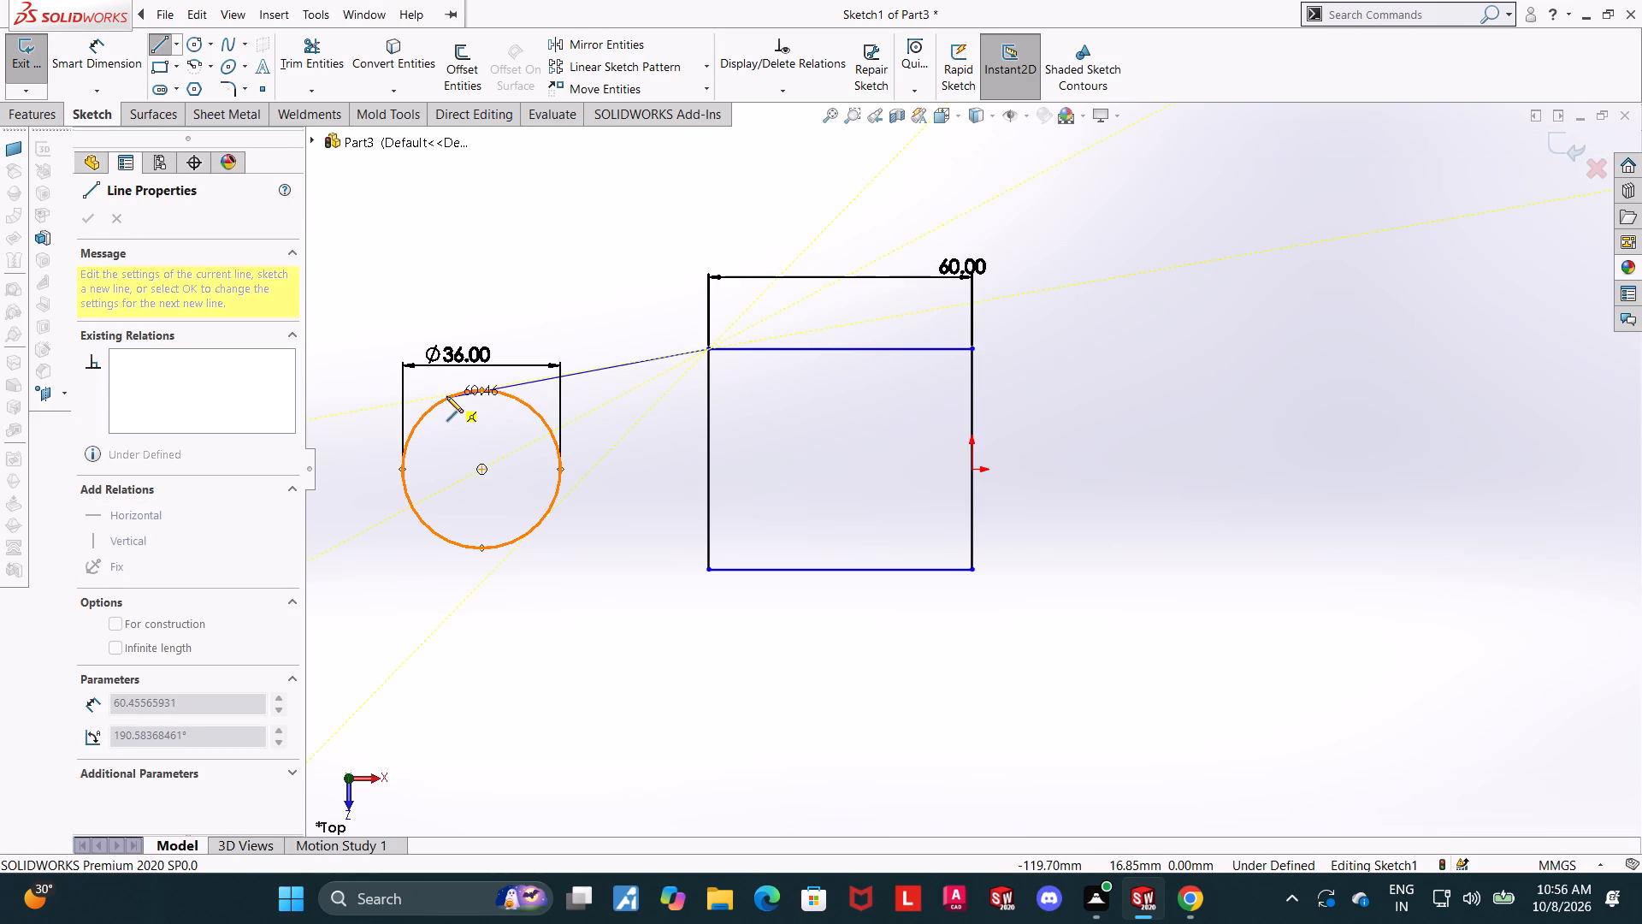
click(446, 396)
key(Escape)
click(509, 395)
ctrl+click(514, 387)
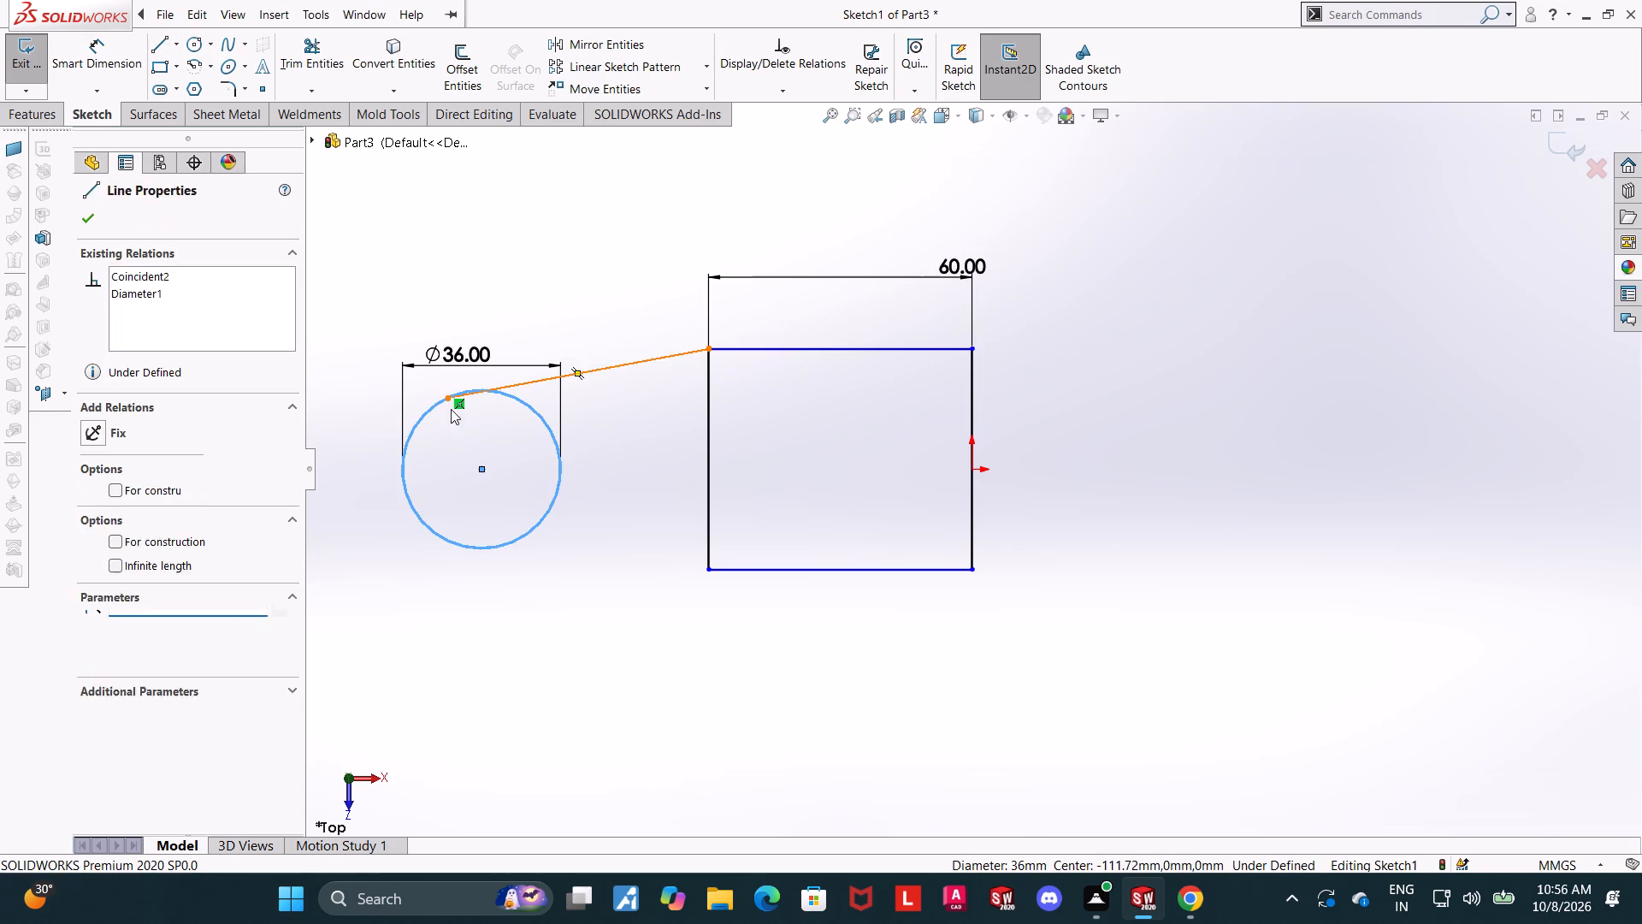
click(86, 509)
key(Escape)
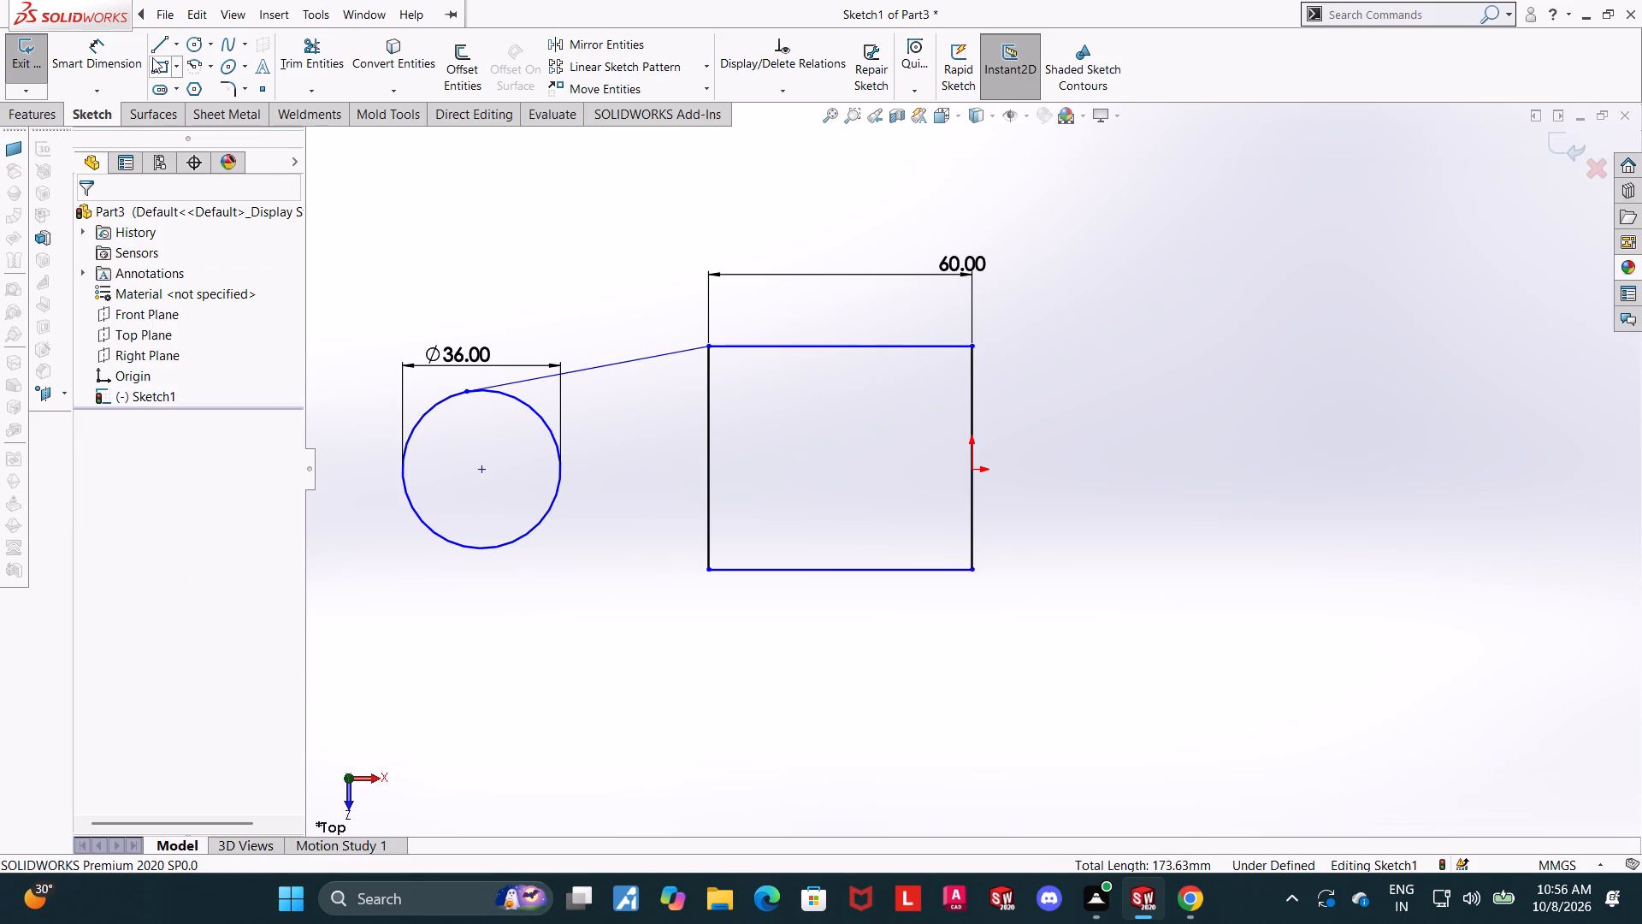
Draw a line from the bottom of the 36 mm circle to the rectangle's lower-left corner and make it tangent to the circle.
click(152, 46)
click(447, 540)
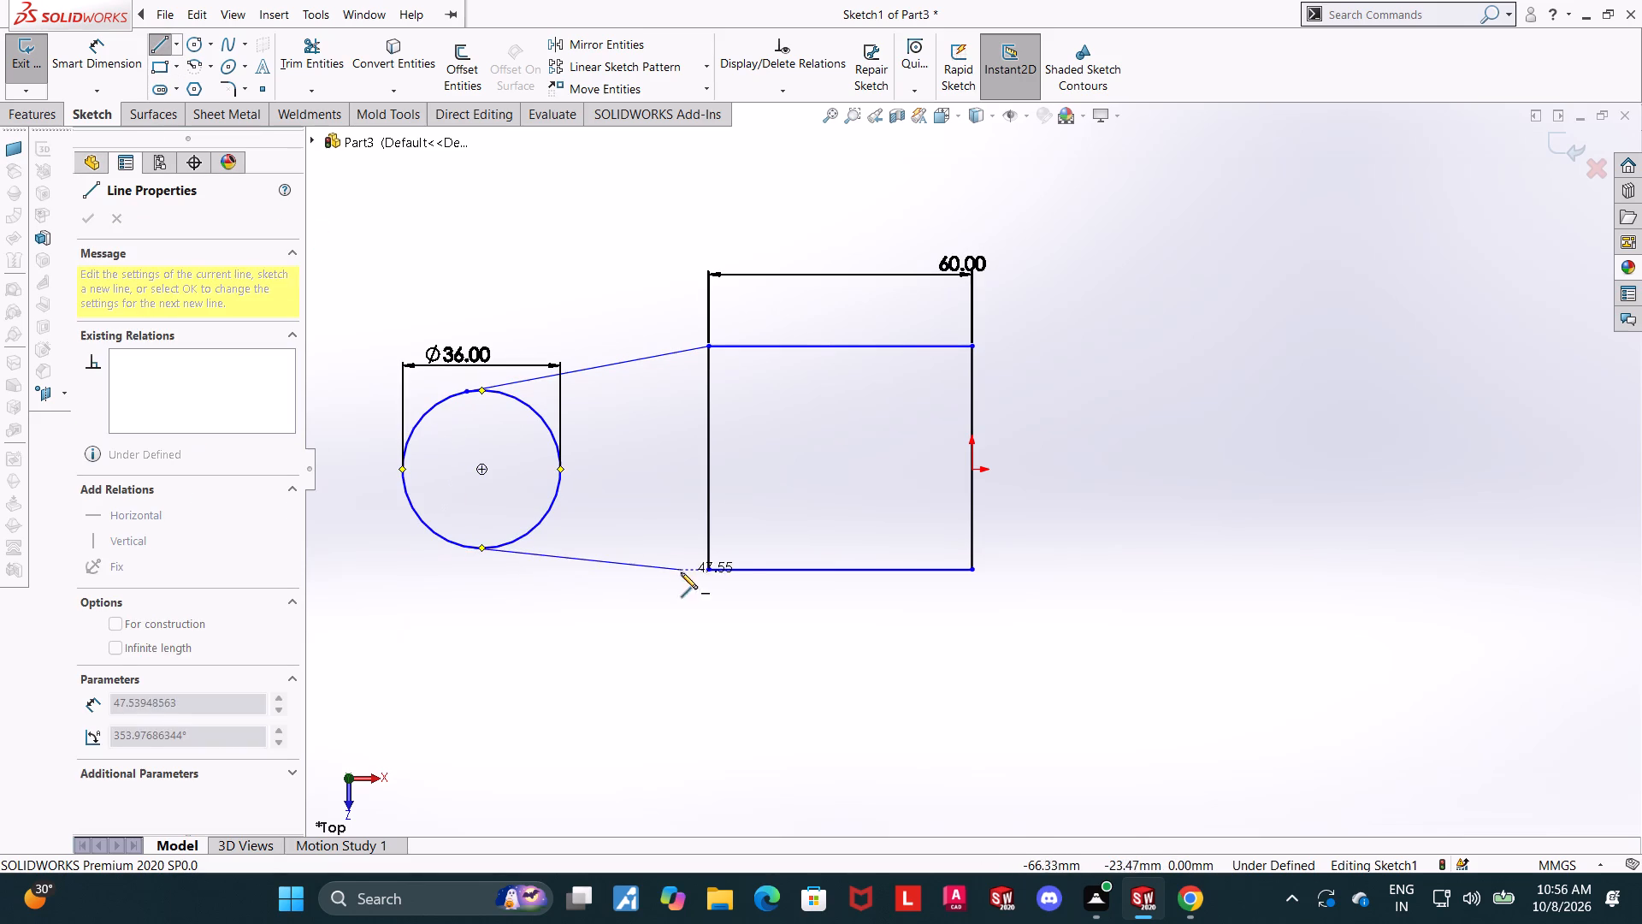
click(705, 572)
key(Escape)
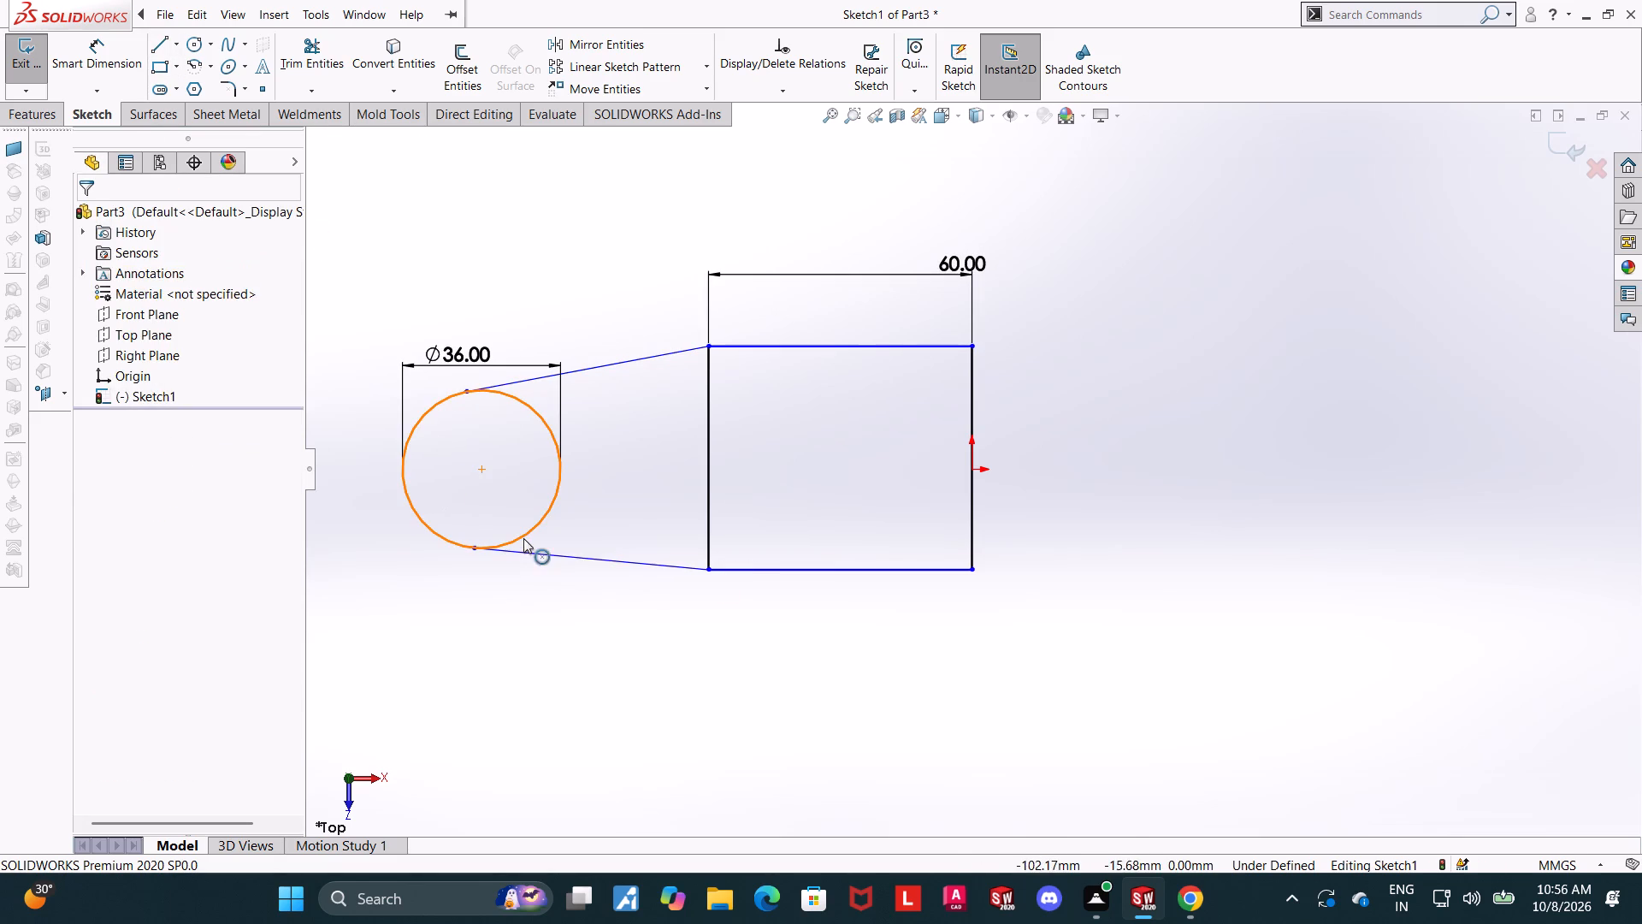
click(523, 538)
ctrl+click(529, 554)
click(99, 520)
key(Escape)
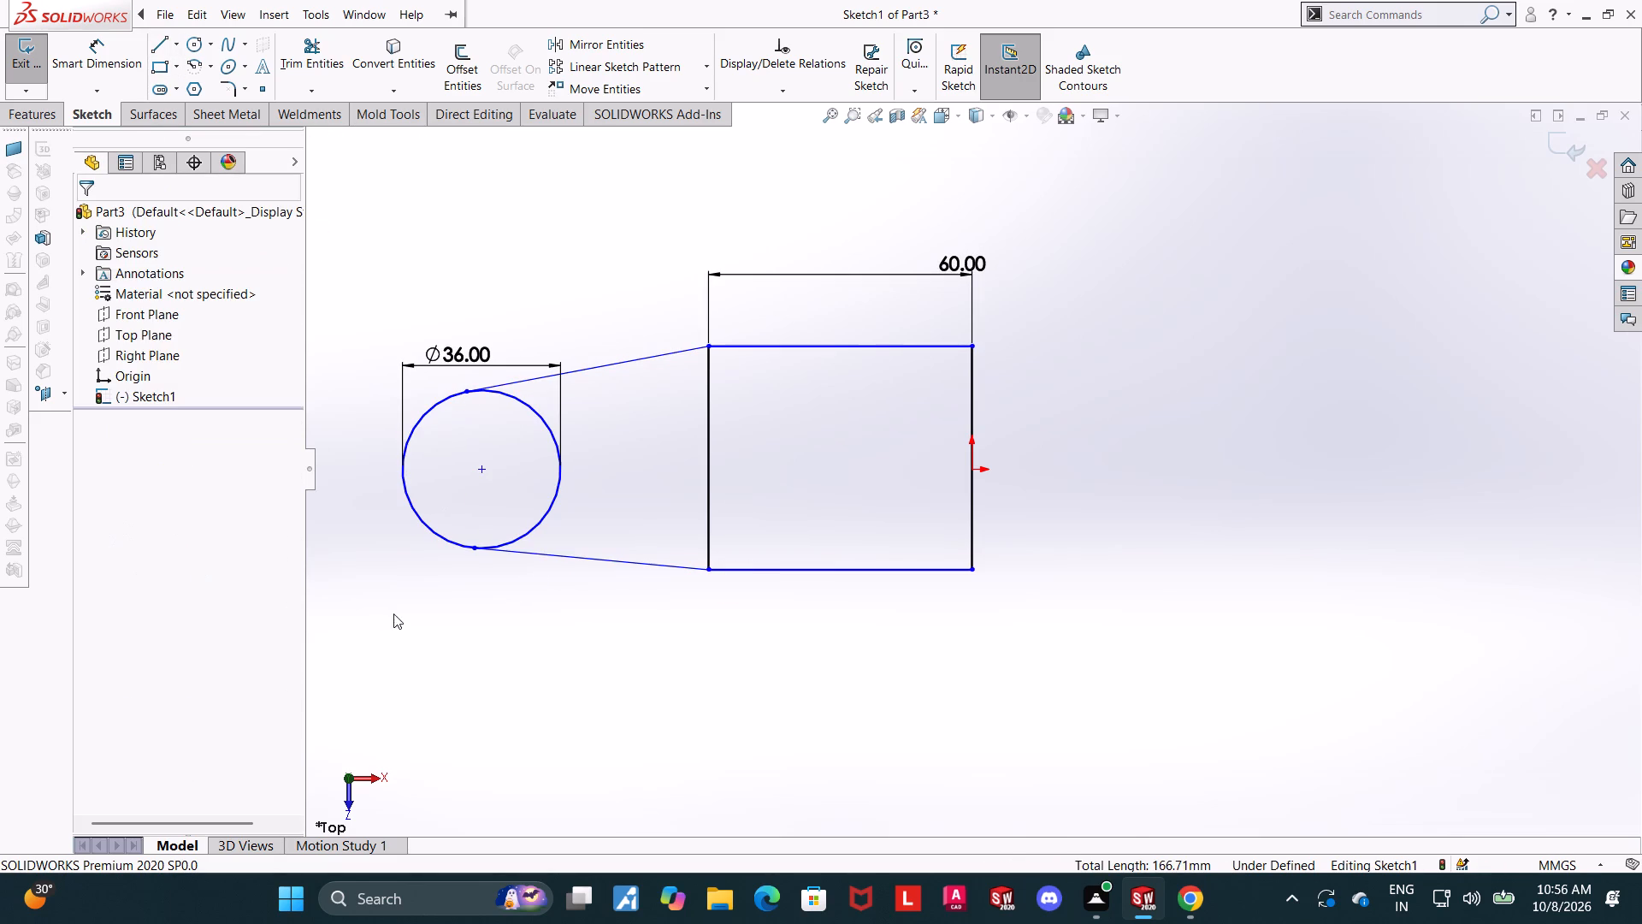
key(Escape)
key(Escape)
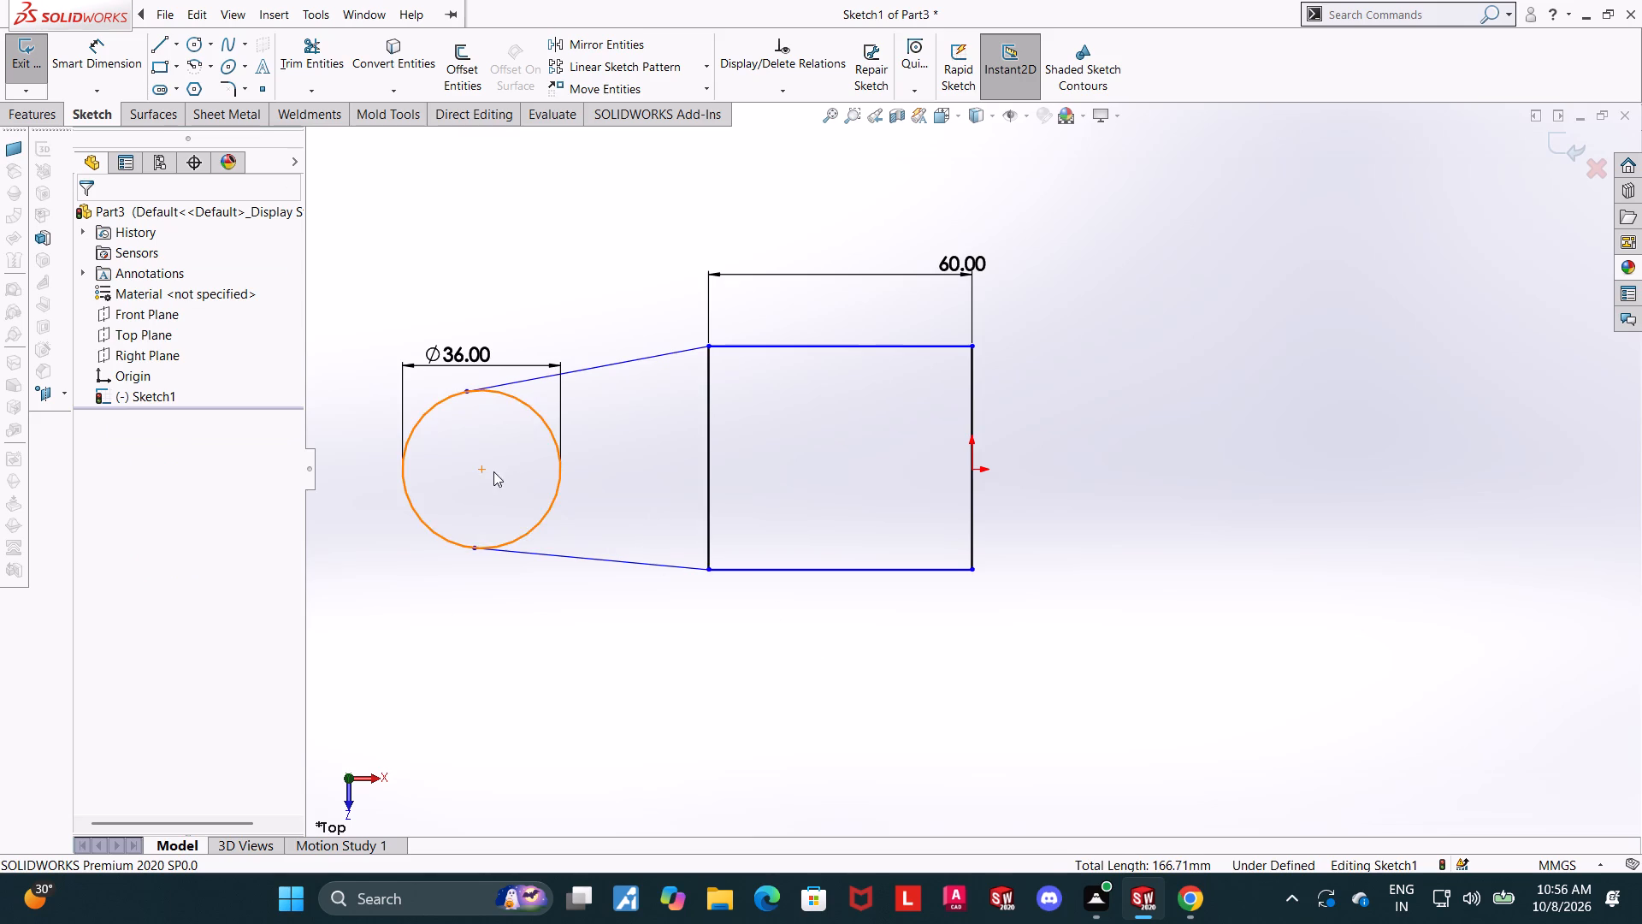
Add a Horizontal relation between the midpoint of the rectangle's left vertical edge and the origin.
click(481, 468)
click(1121, 546)
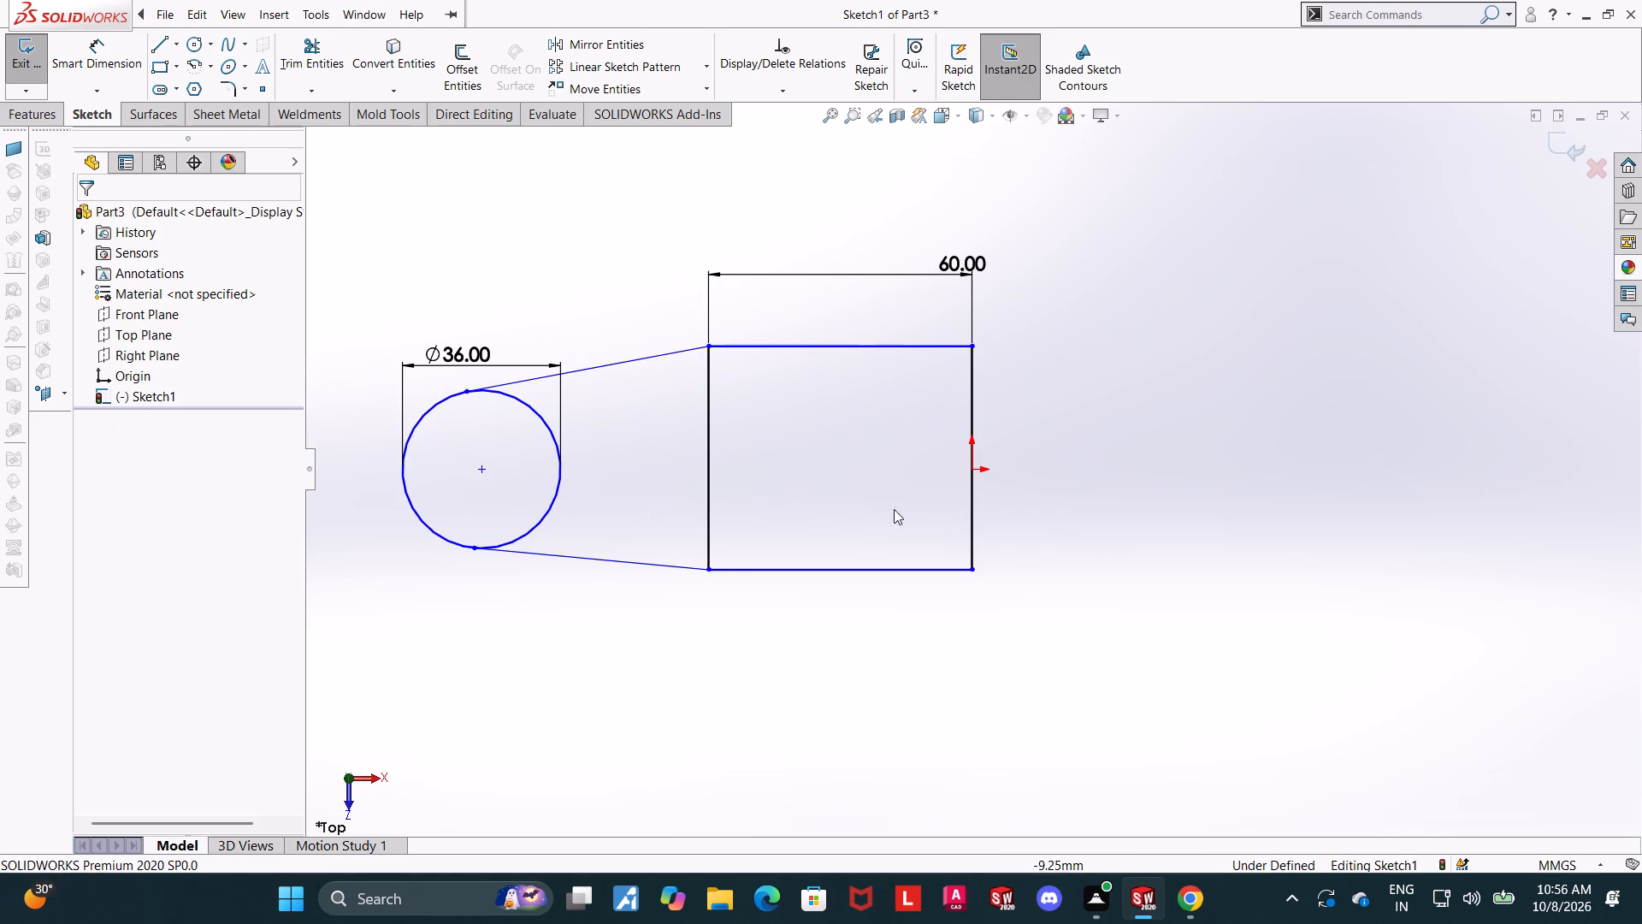
click(706, 457)
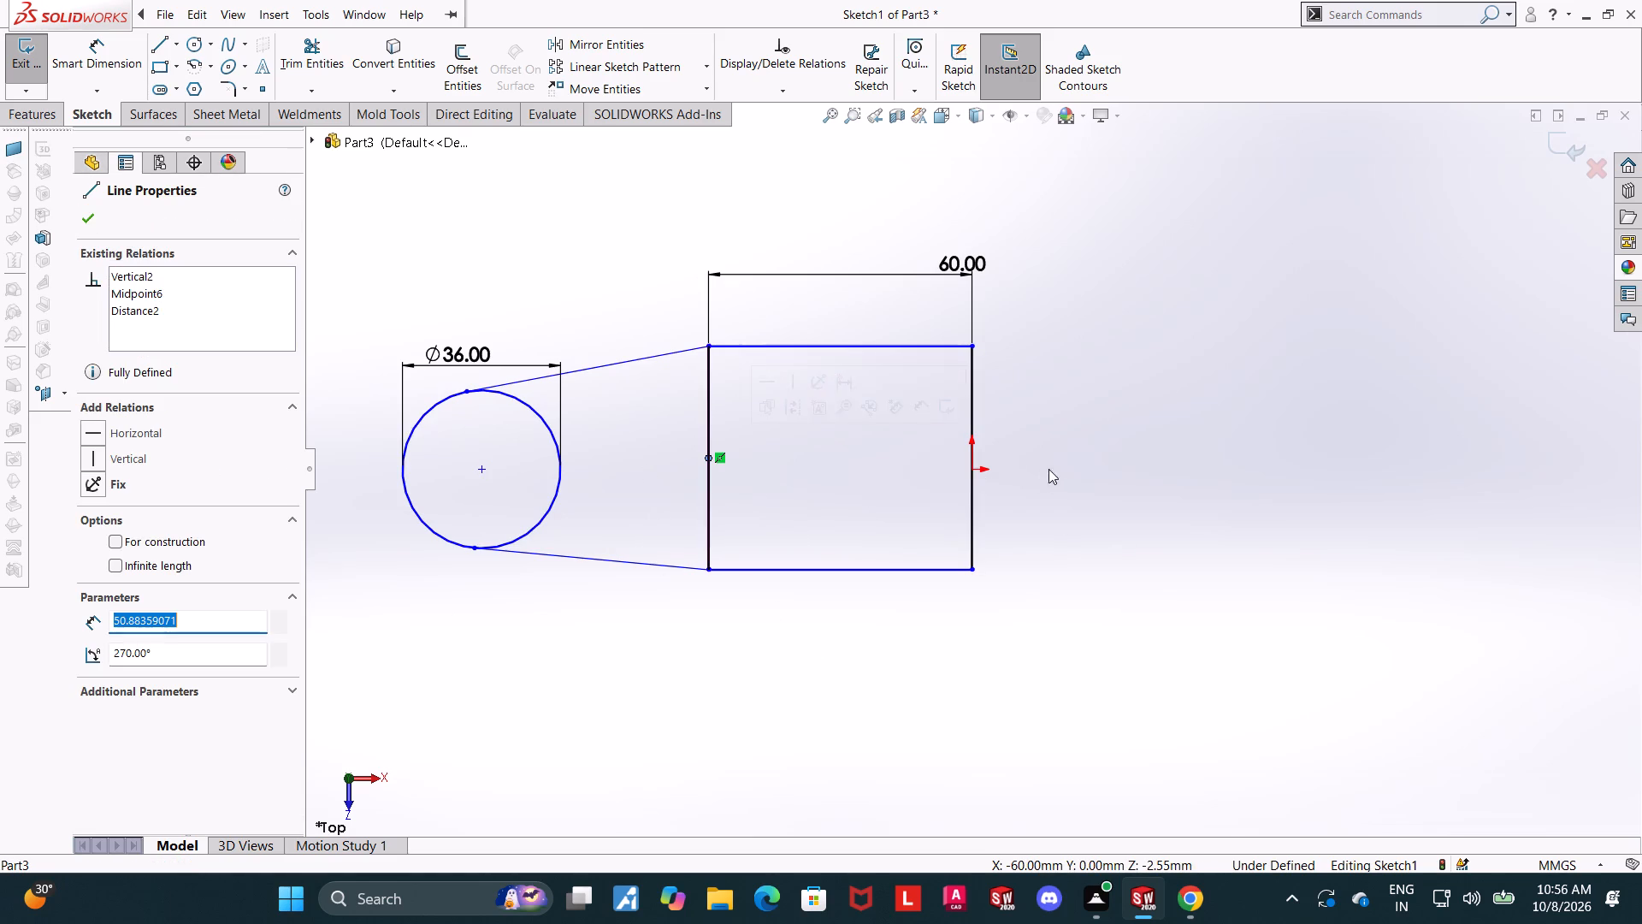
ctrl+click(973, 470)
click(91, 519)
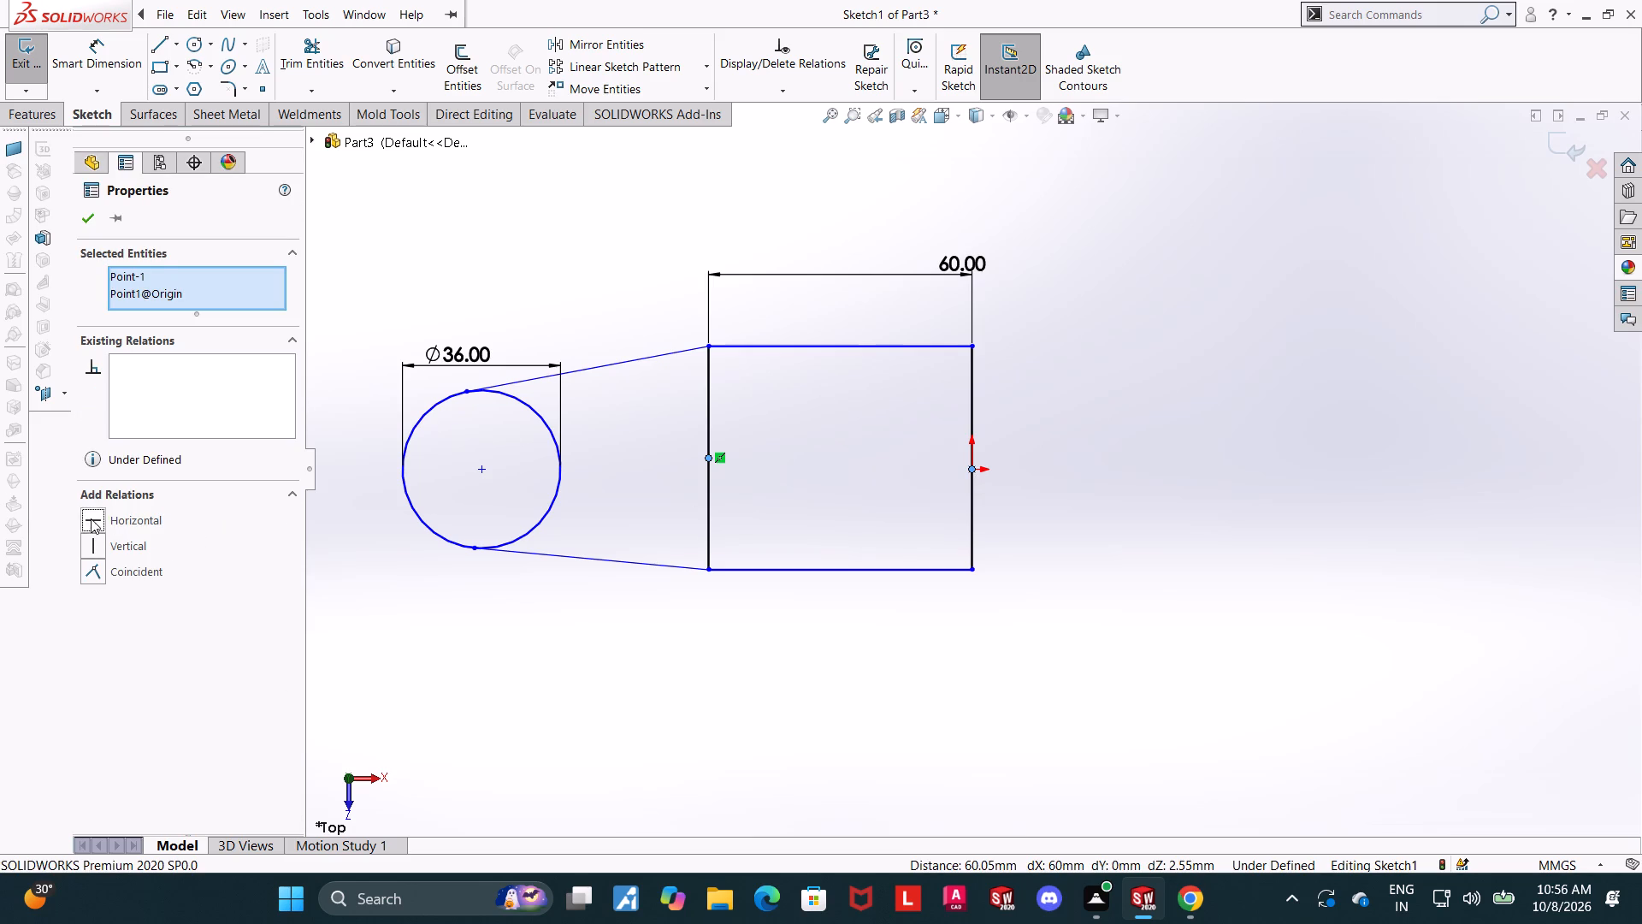
click(1281, 607)
key(Escape)
key(Escape)
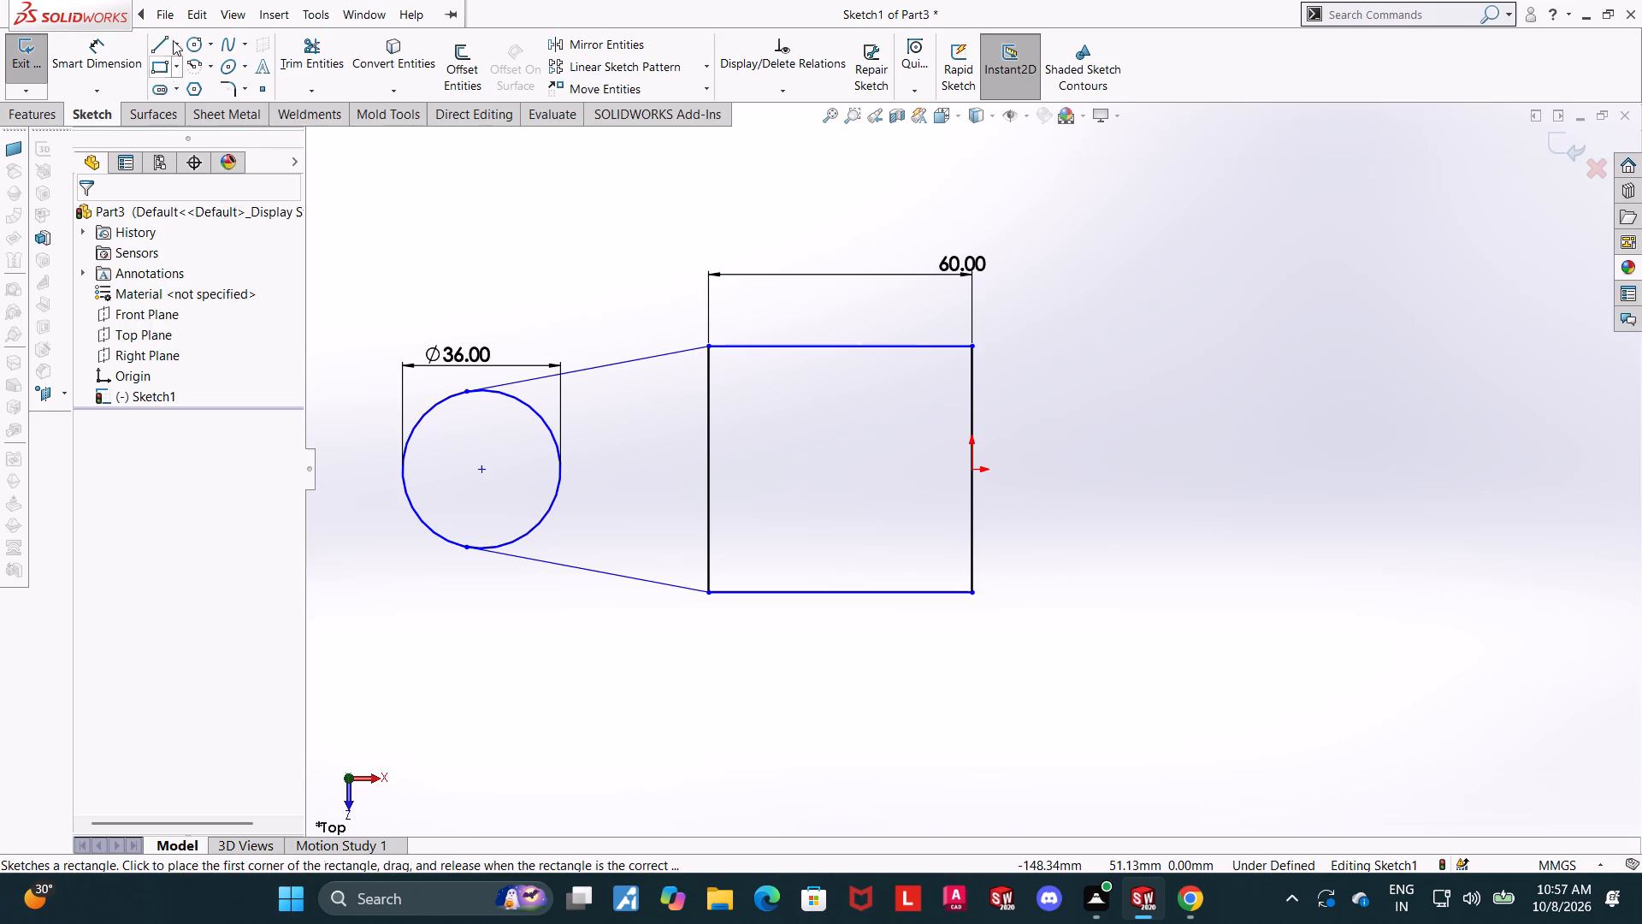
key(Escape)
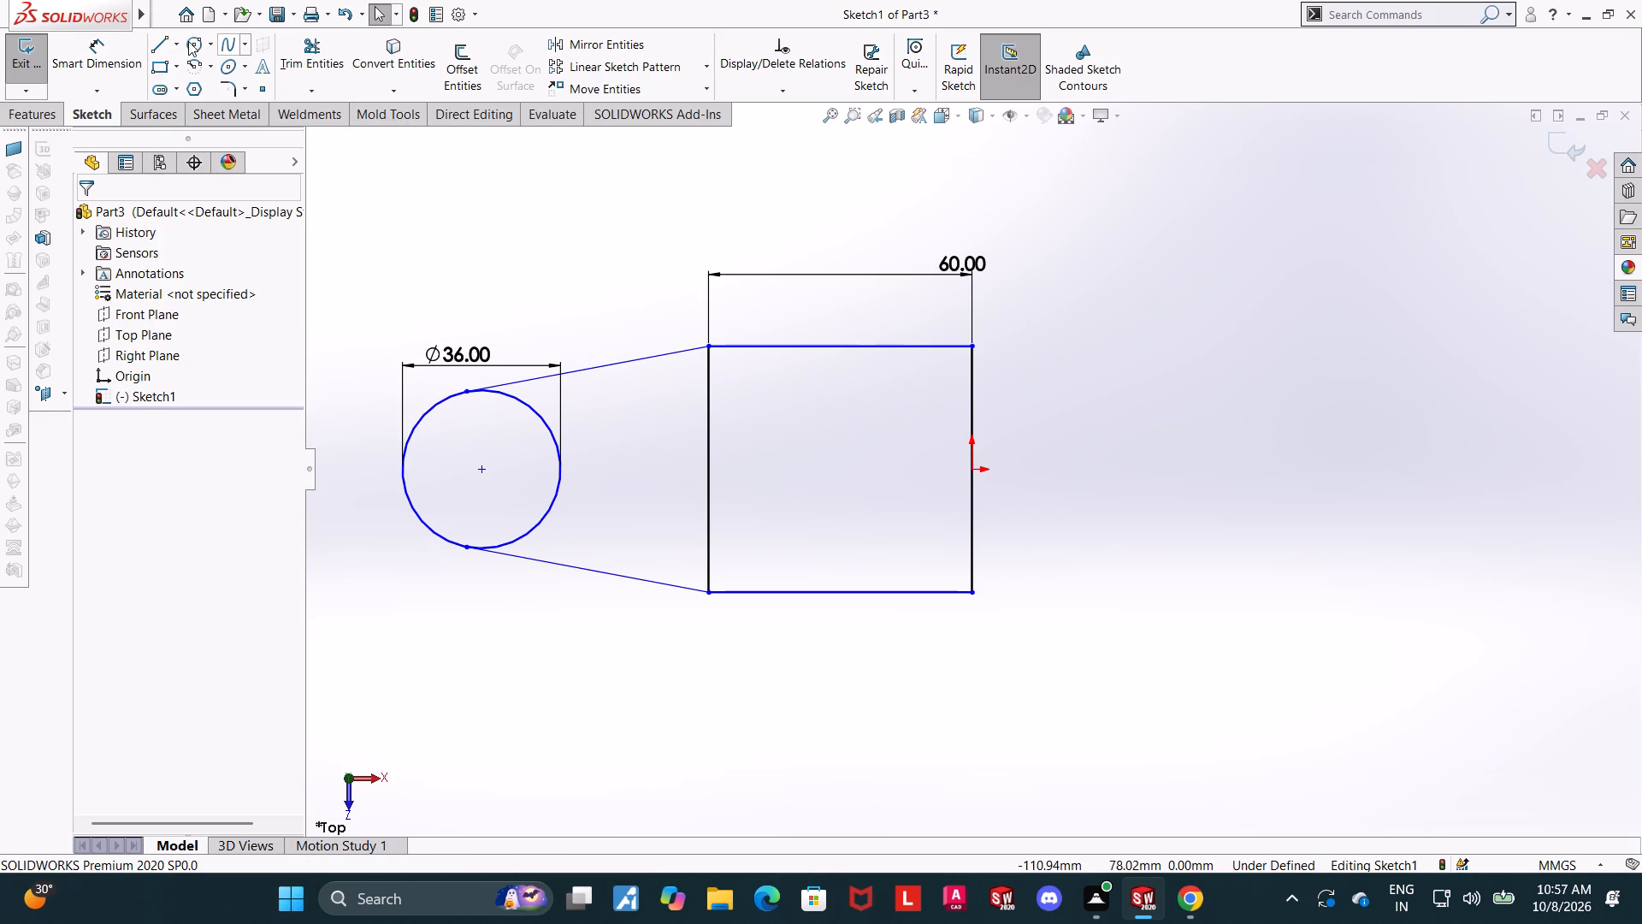
Draw a smaller circle concentric with the 36 mm circle and dimension its diameter as 16 mm.
click(188, 41)
click(481, 467)
click(517, 435)
key(Escape)
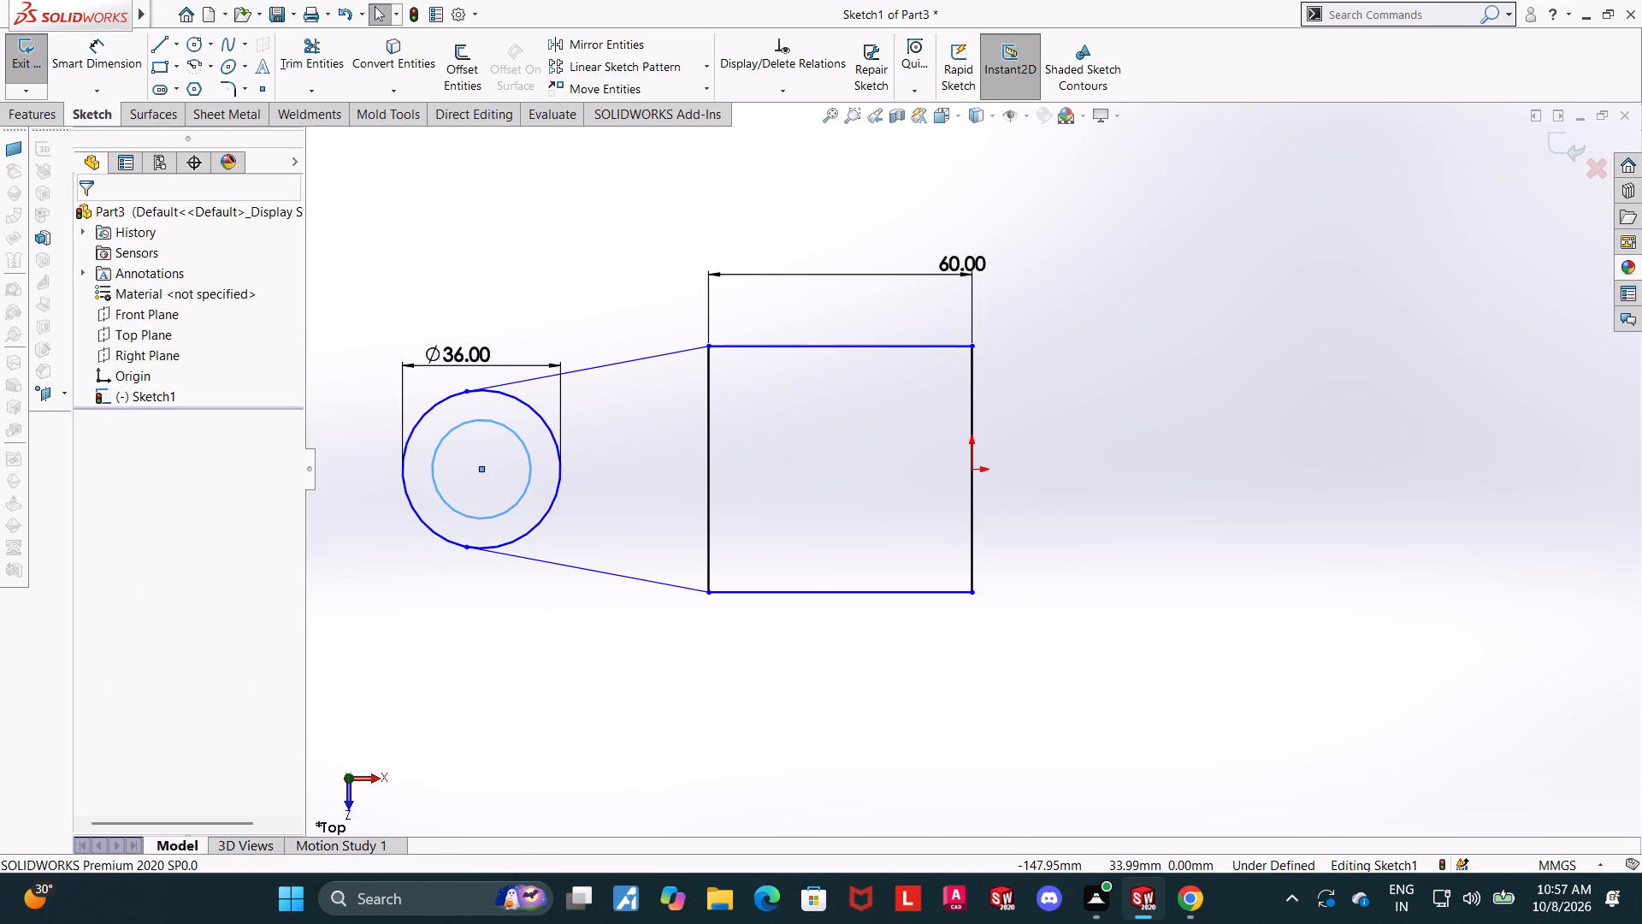
click(66, 55)
click(446, 432)
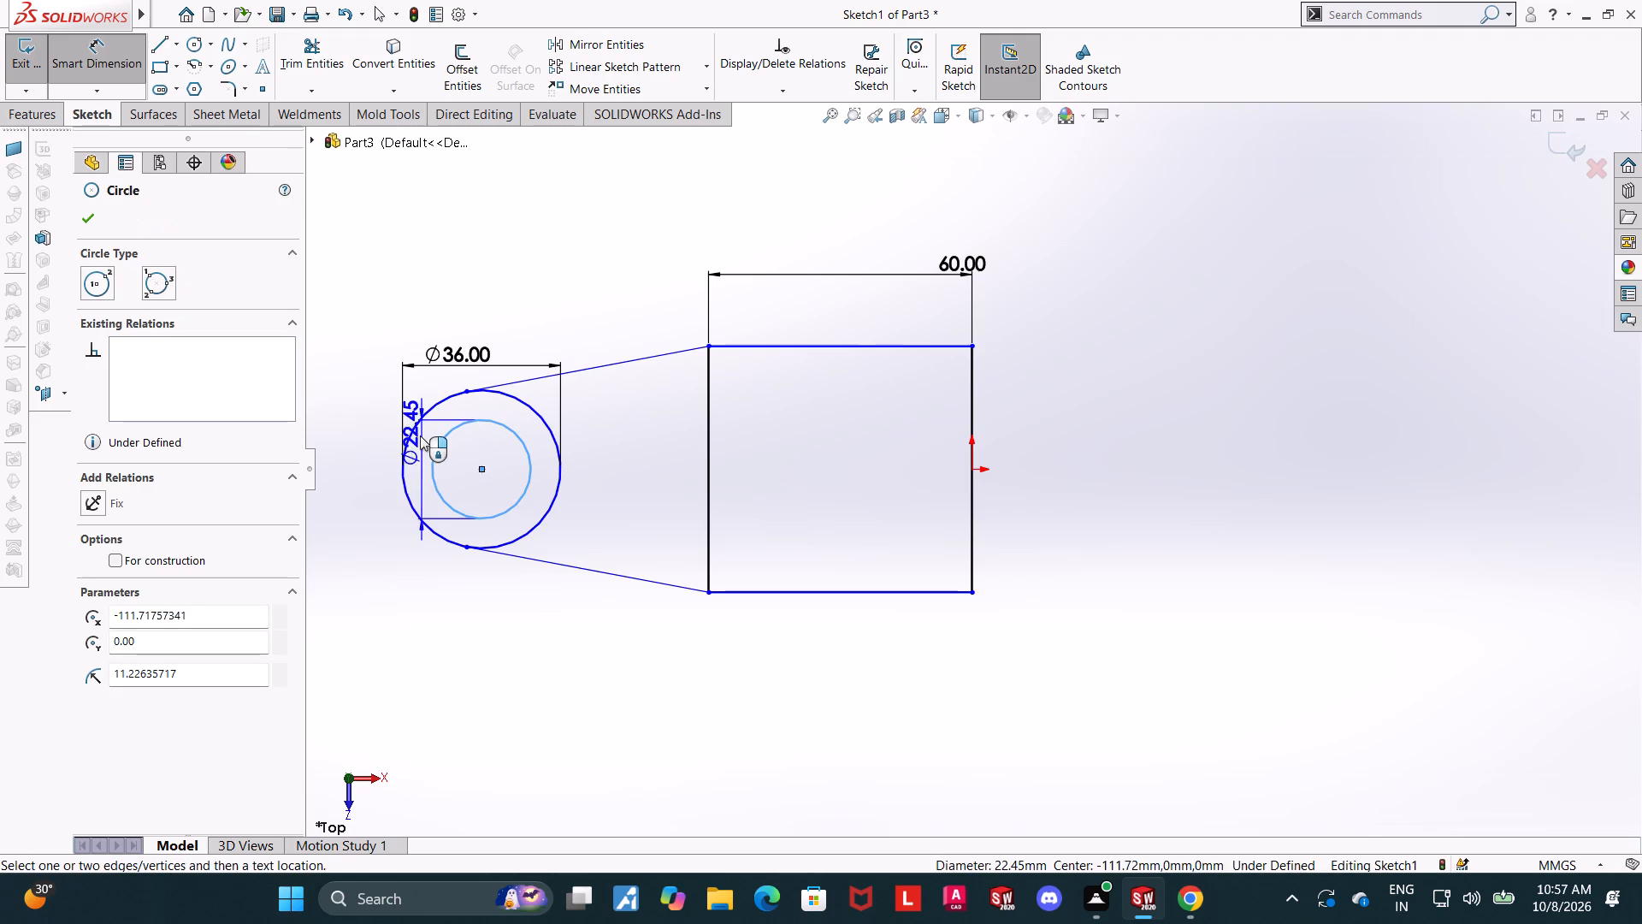
click(416, 435)
text(16)
key(Return)
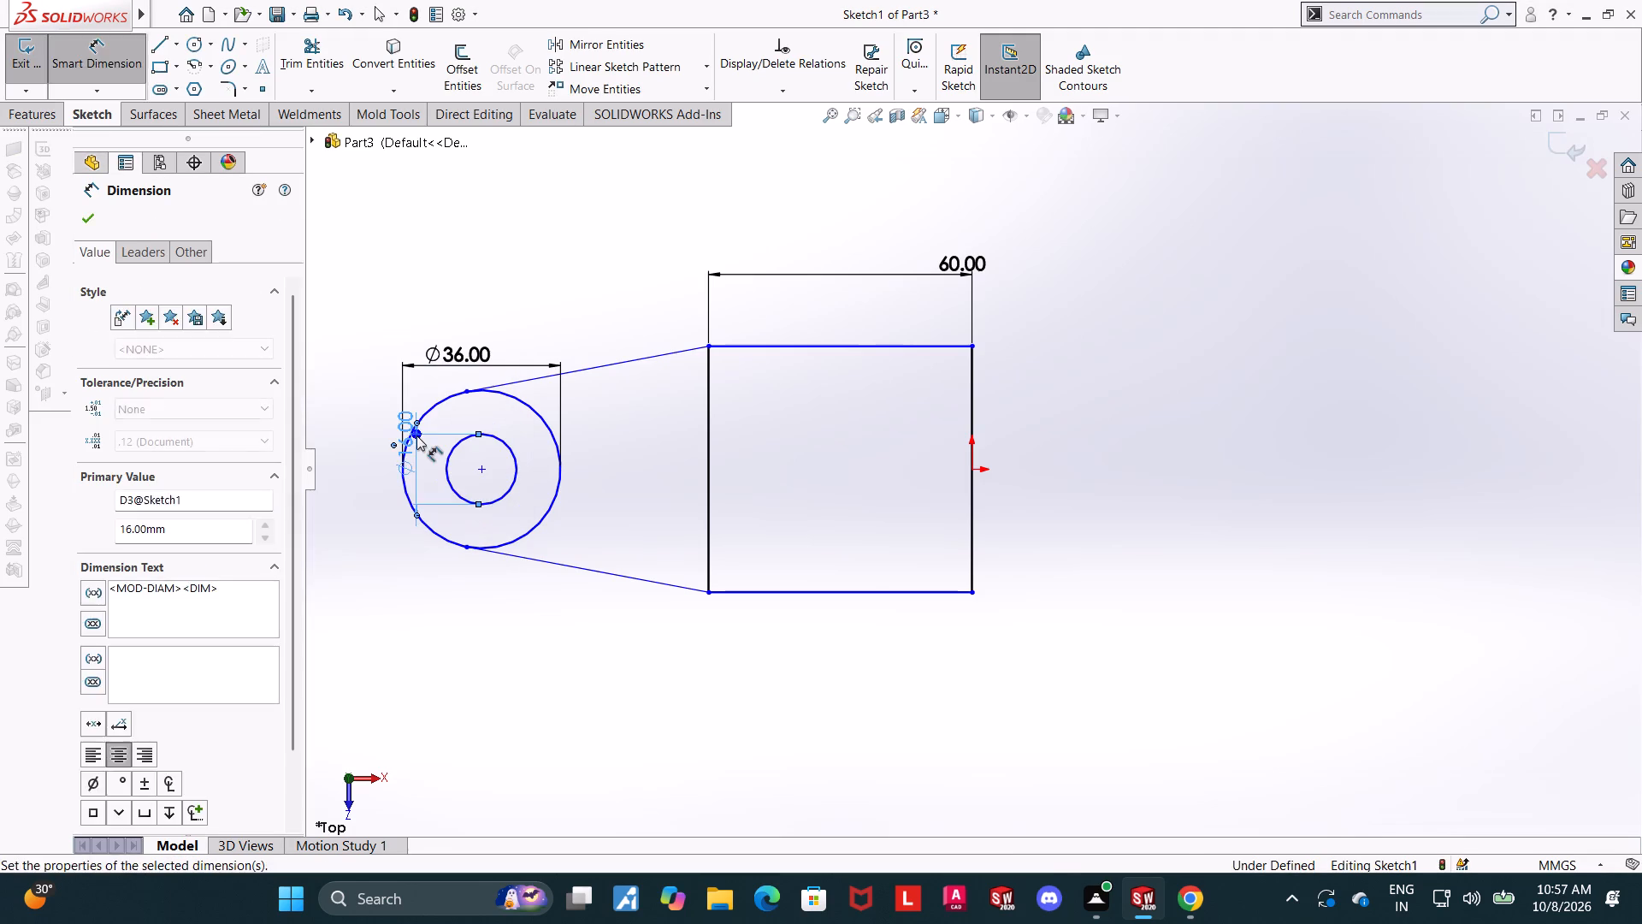
key(Escape)
Trim away the inner arc of the 36 mm circle between its two tangent lines, on the side facing the rectangle.
click(325, 69)
drag(535, 439, 558, 437)
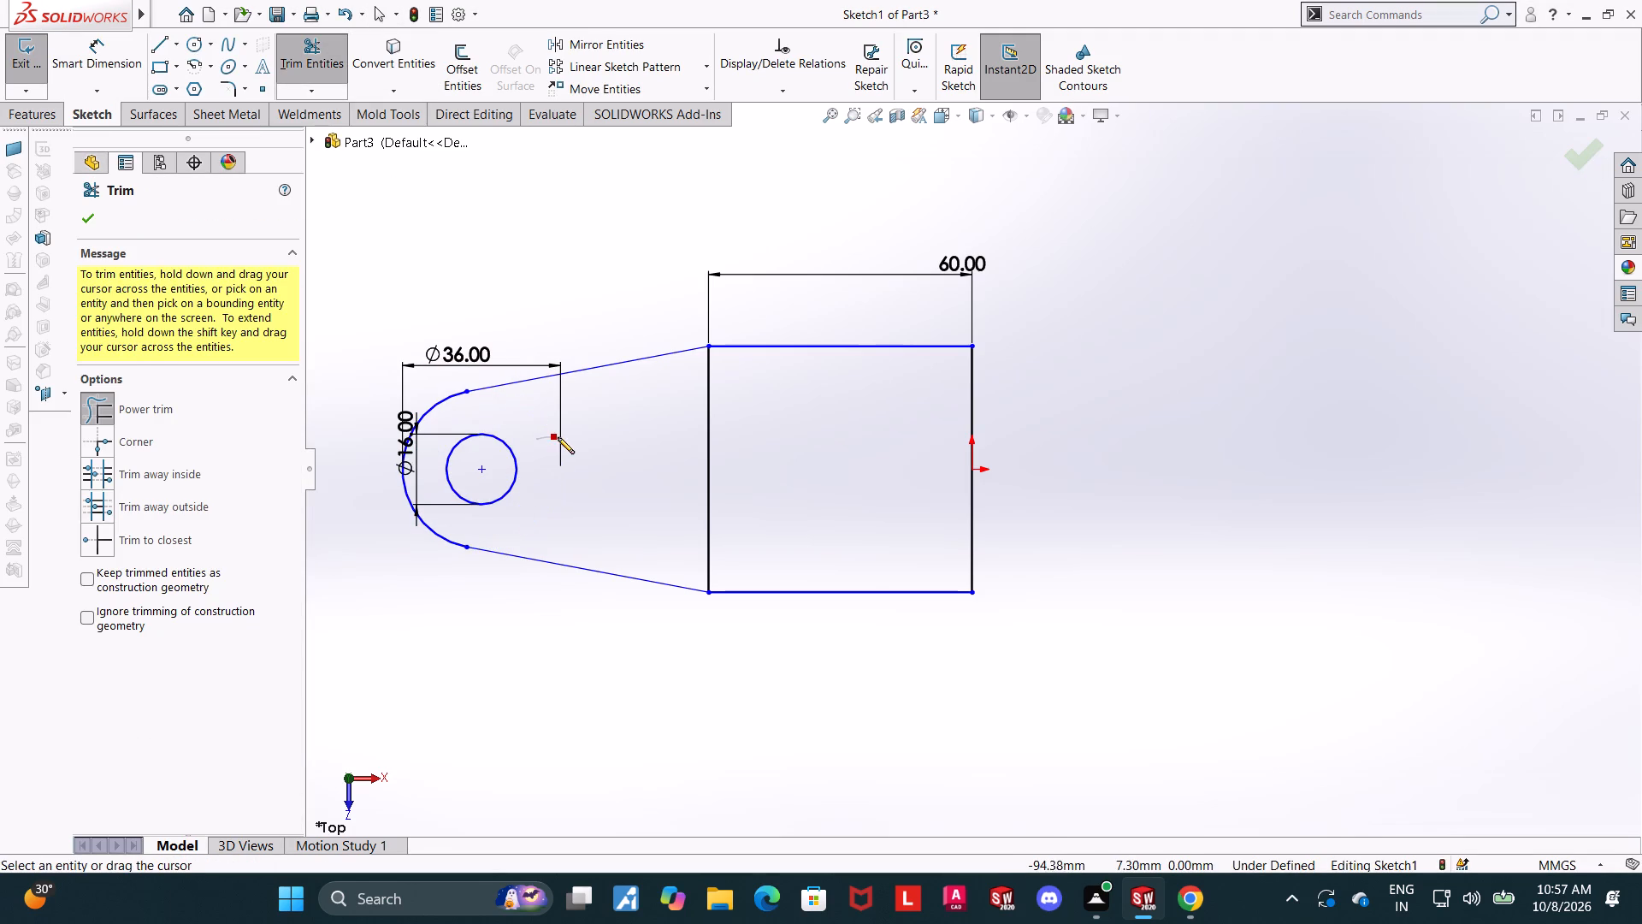
key(Escape)
key(Escape)
key(Escape)
Delete the 36 mm diameter dimension of the trimmed arc.
right_click(458, 350)
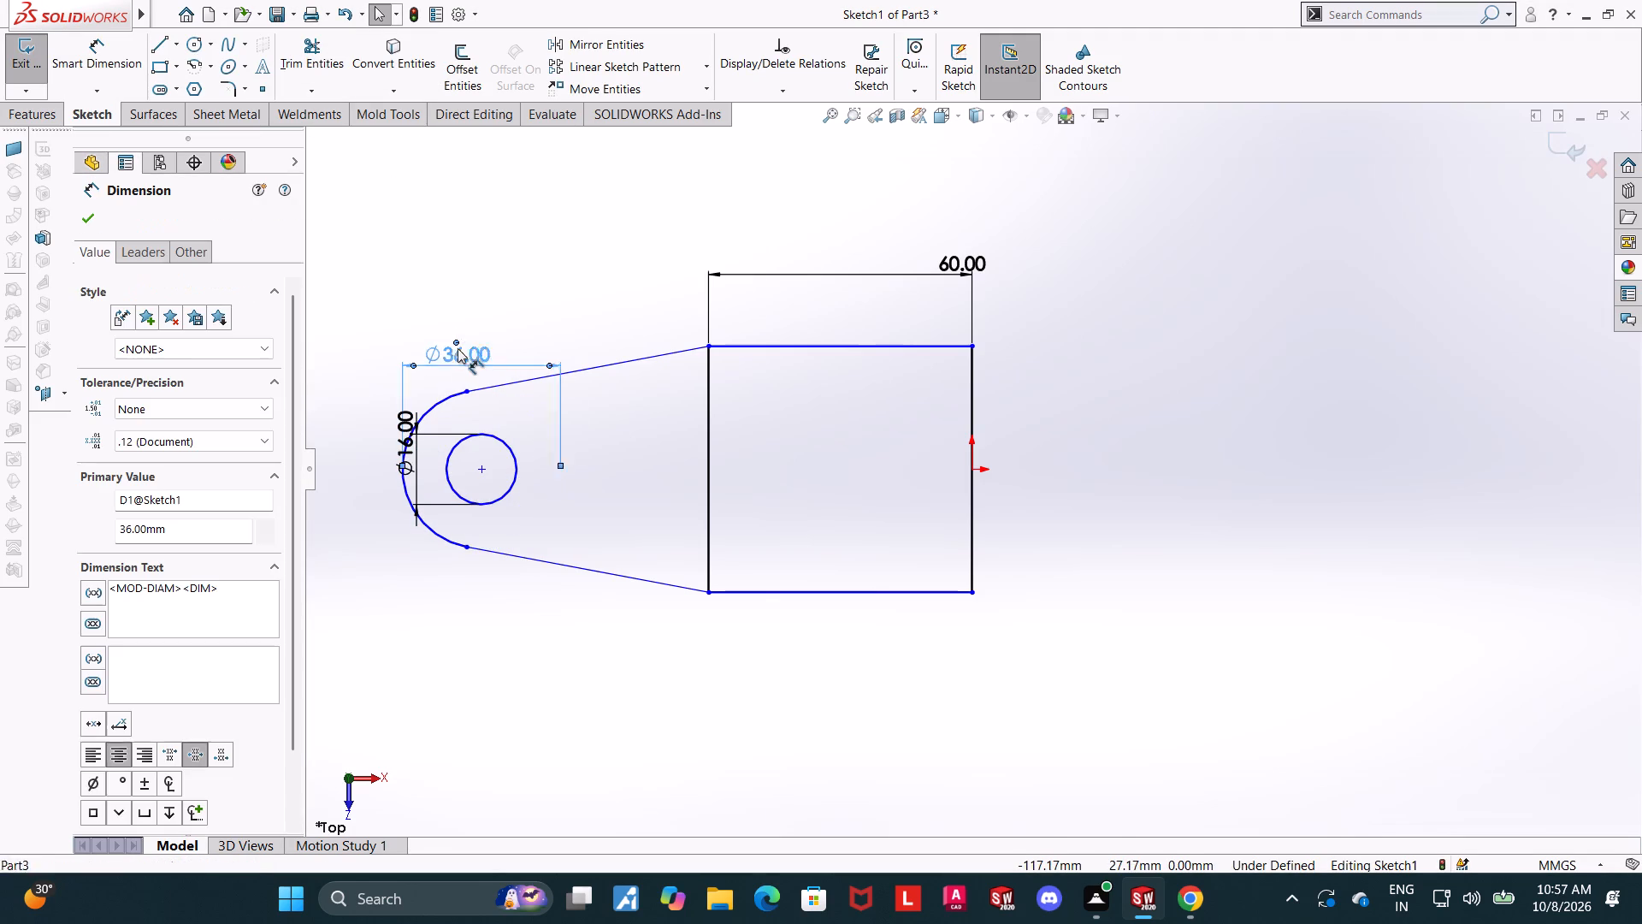
click(505, 576)
key(Escape)
Move the 16 mm diameter dimension text outside the arc, to the left of the profile.
drag(403, 454, 358, 444)
key(Escape)
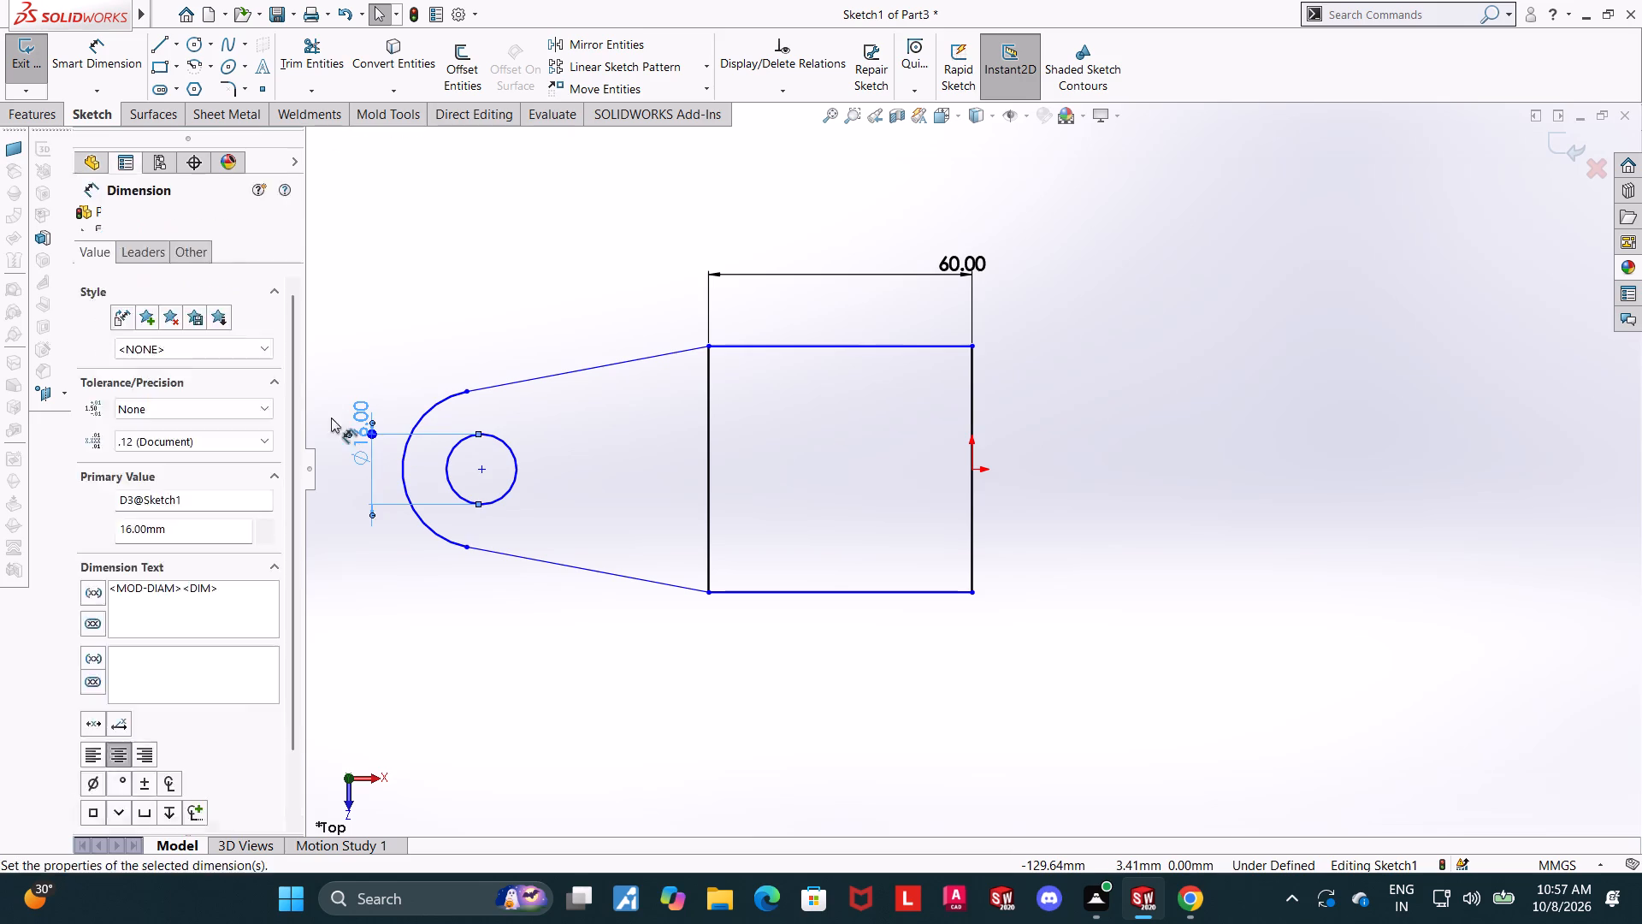
key(Escape)
Dimension the radius of the outer arc as 18 mm.
click(132, 57)
click(429, 403)
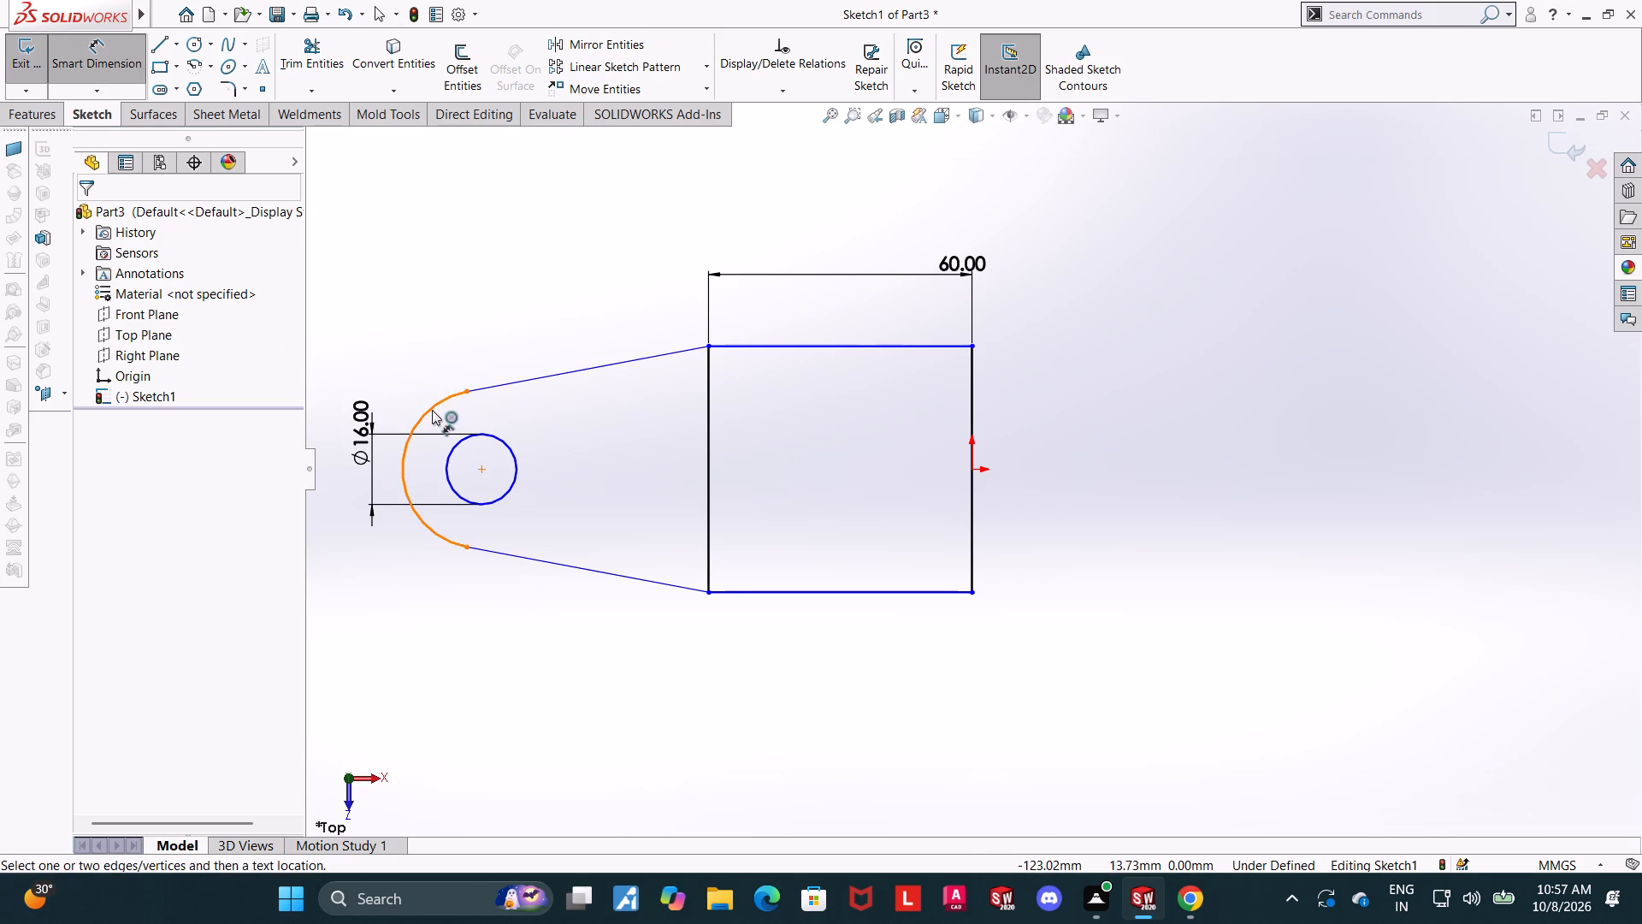
click(432, 410)
click(367, 329)
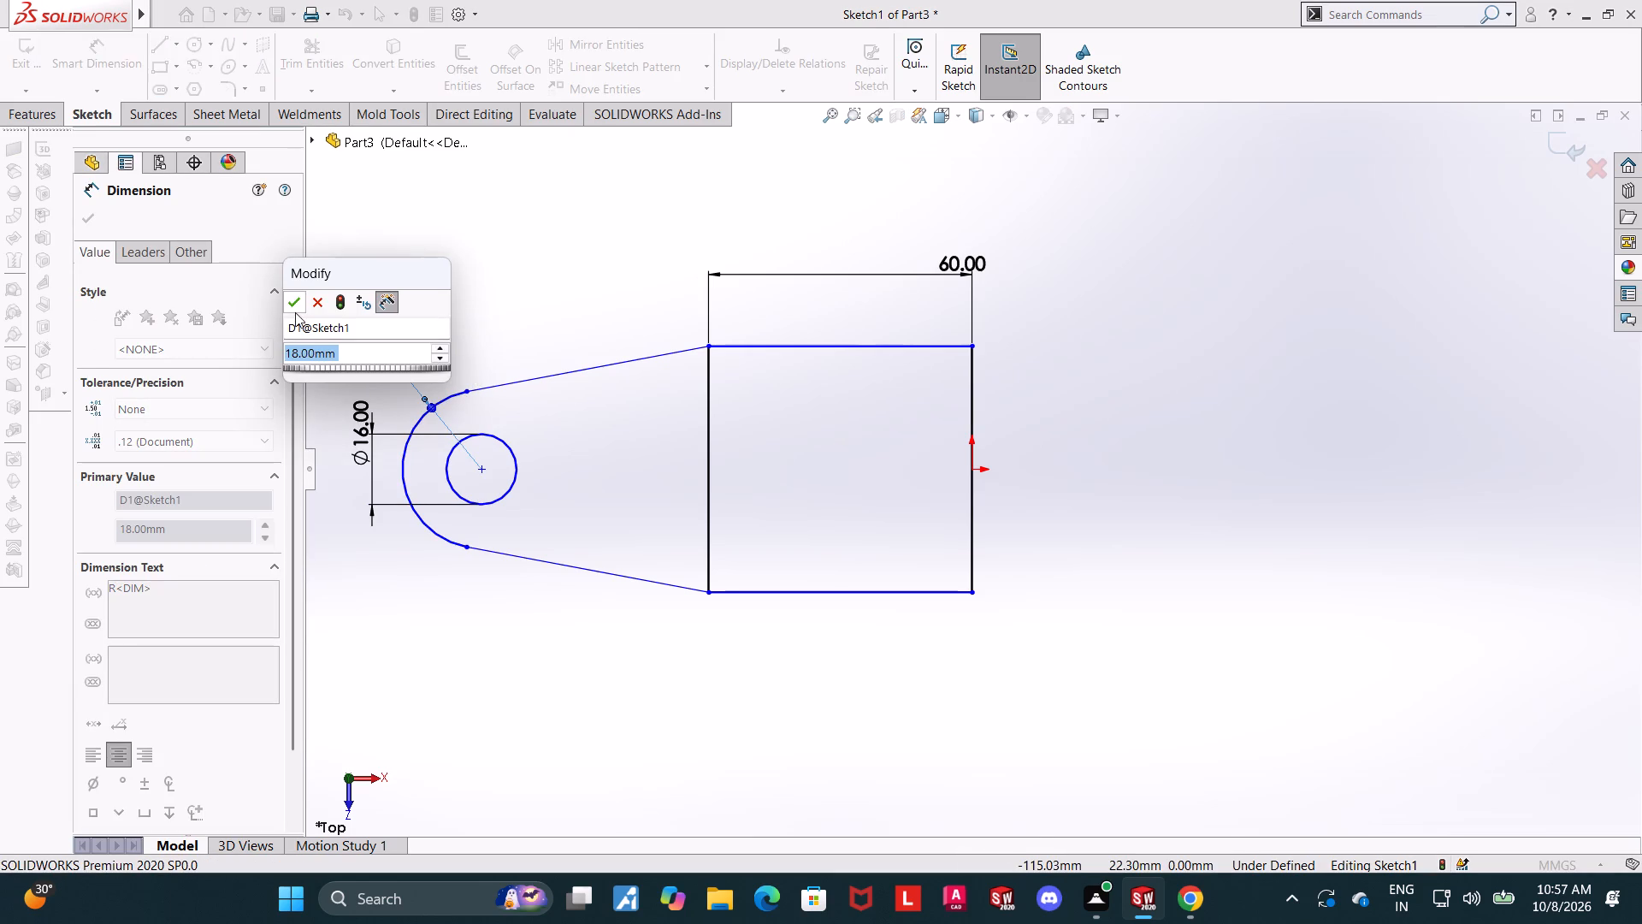
click(295, 312)
key(Escape)
Dimension the horizontal distance from the 16 mm circle's centre to the rectangle's left vertical edge as 60 mm.
click(91, 51)
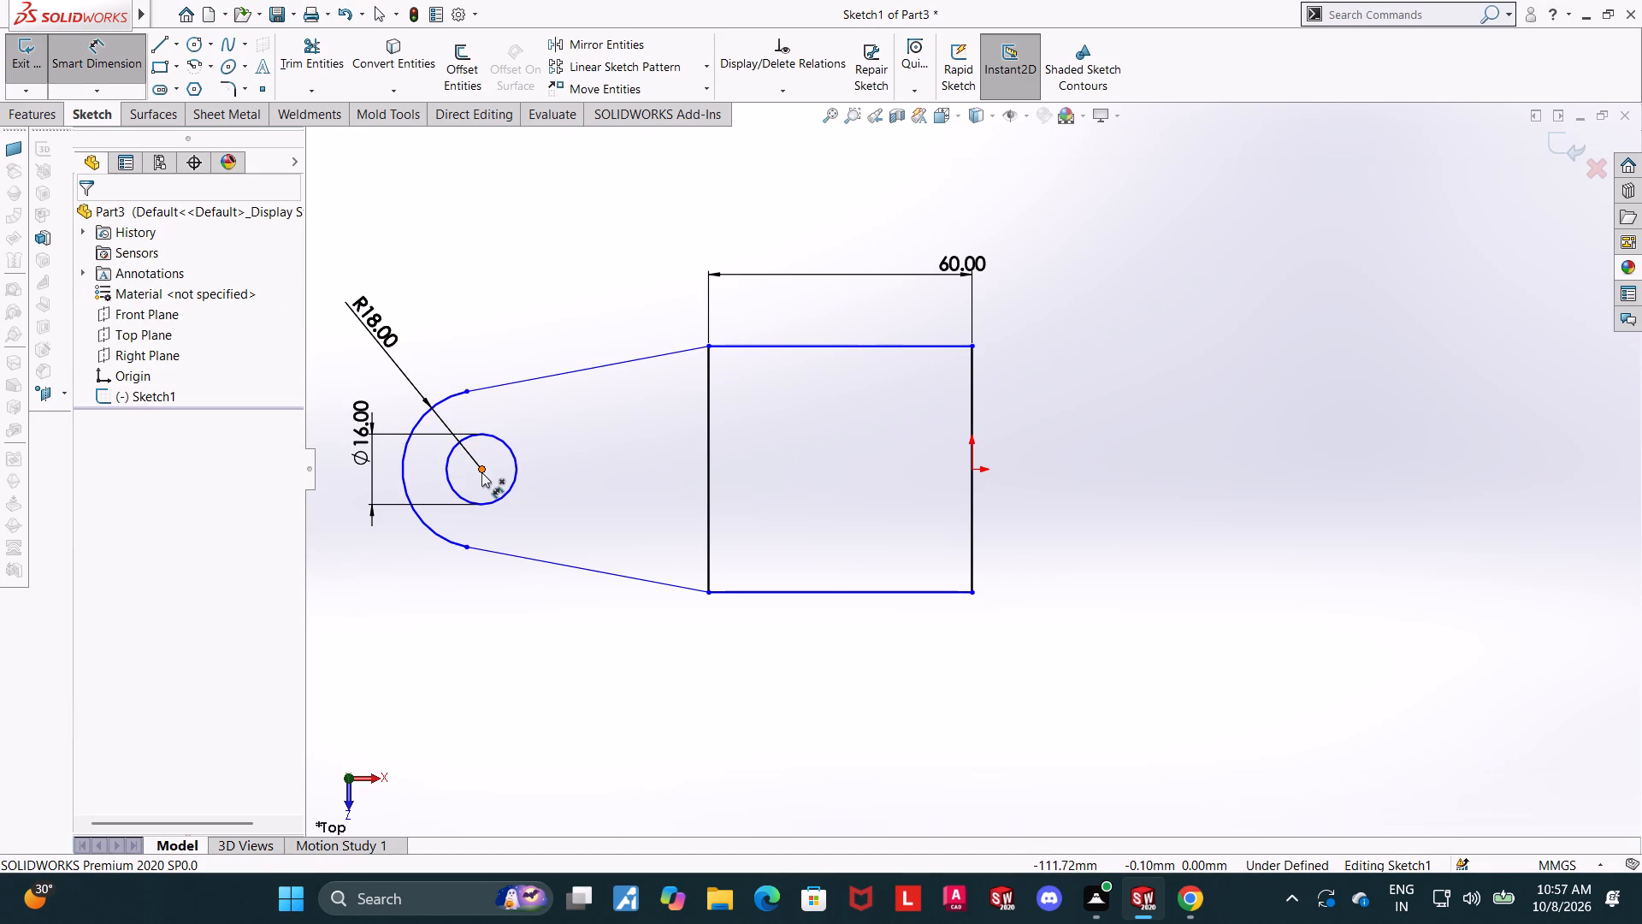
click(481, 471)
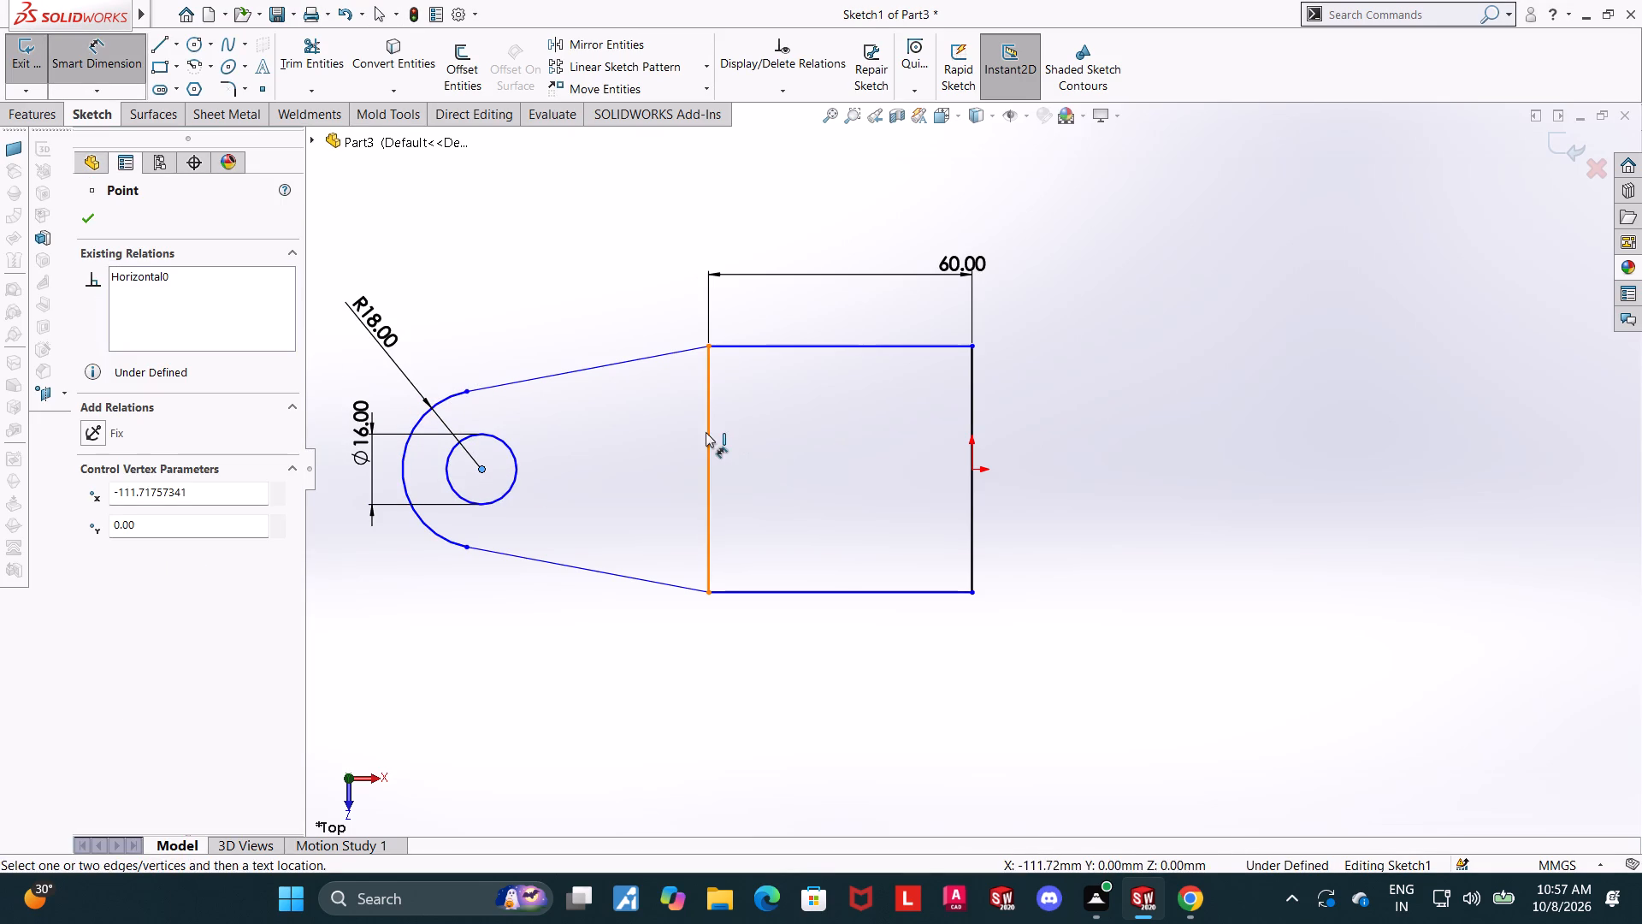
click(705, 432)
click(611, 290)
text(60)
key(Return)
key(Escape)
key(Escape)
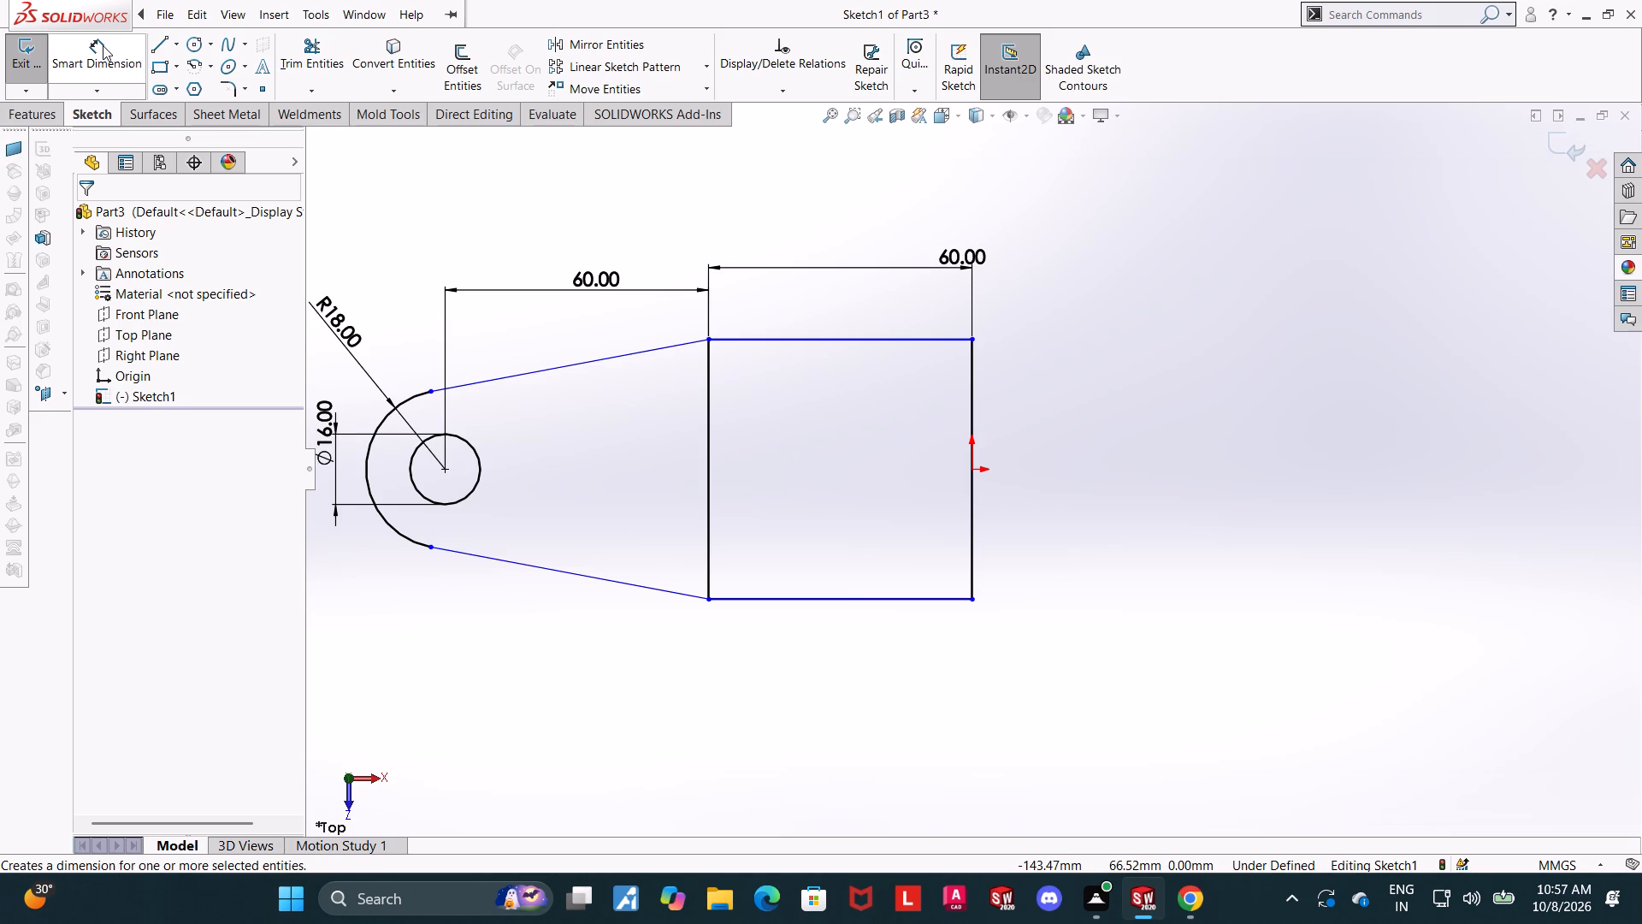
Dimension the length of the rectangle's right vertical edge as 60+36 mm.
click(122, 73)
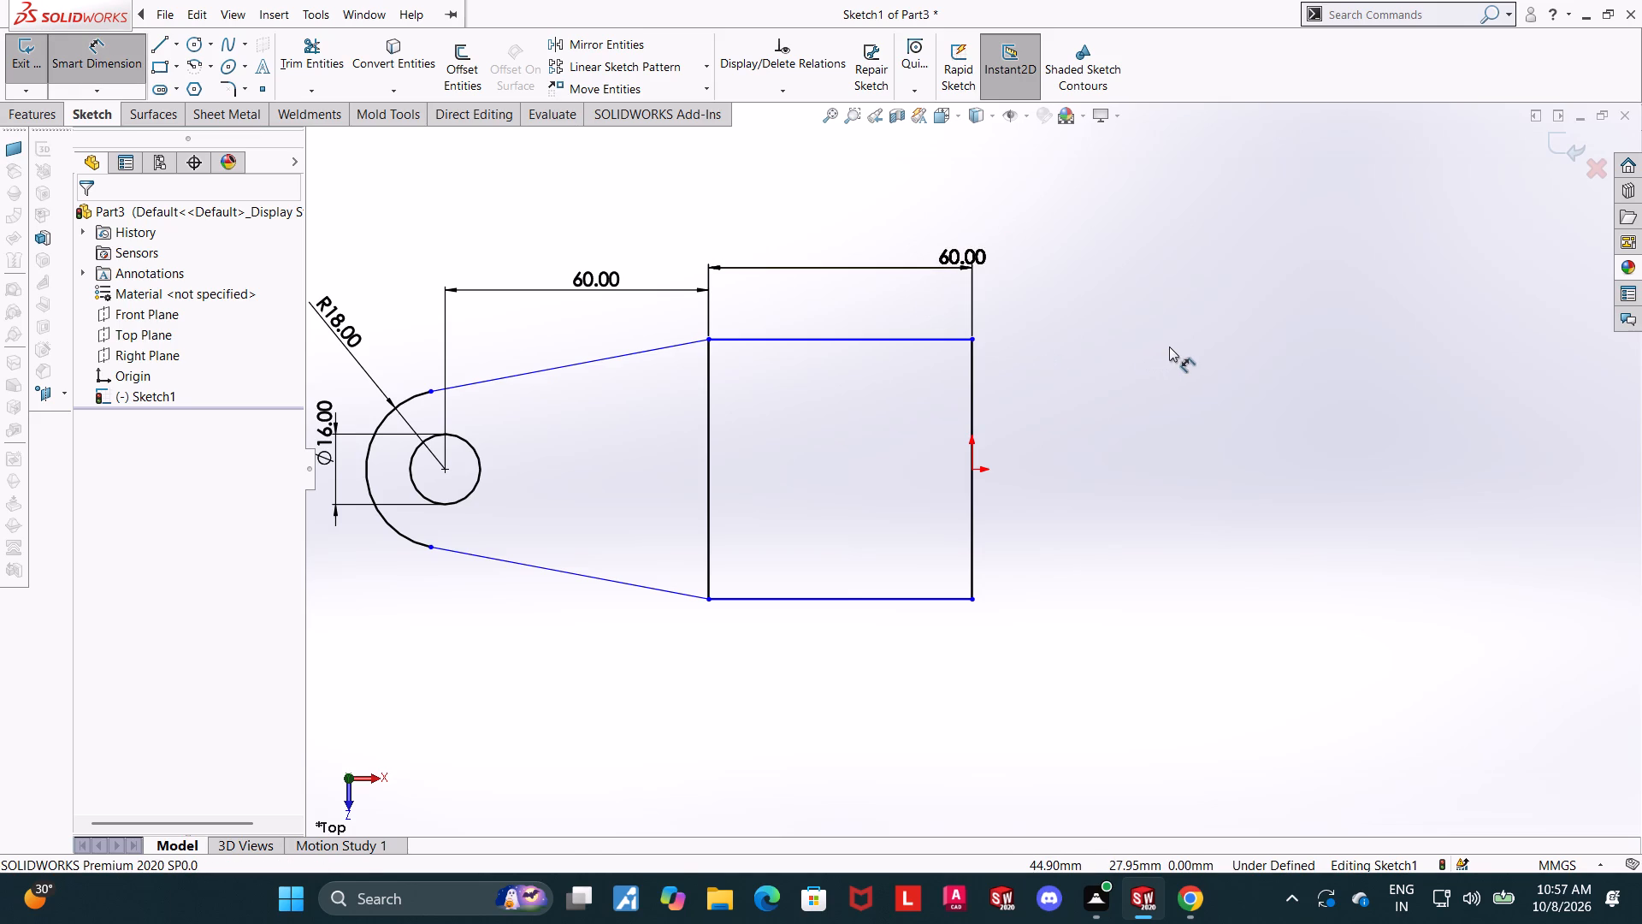
click(978, 392)
click(970, 391)
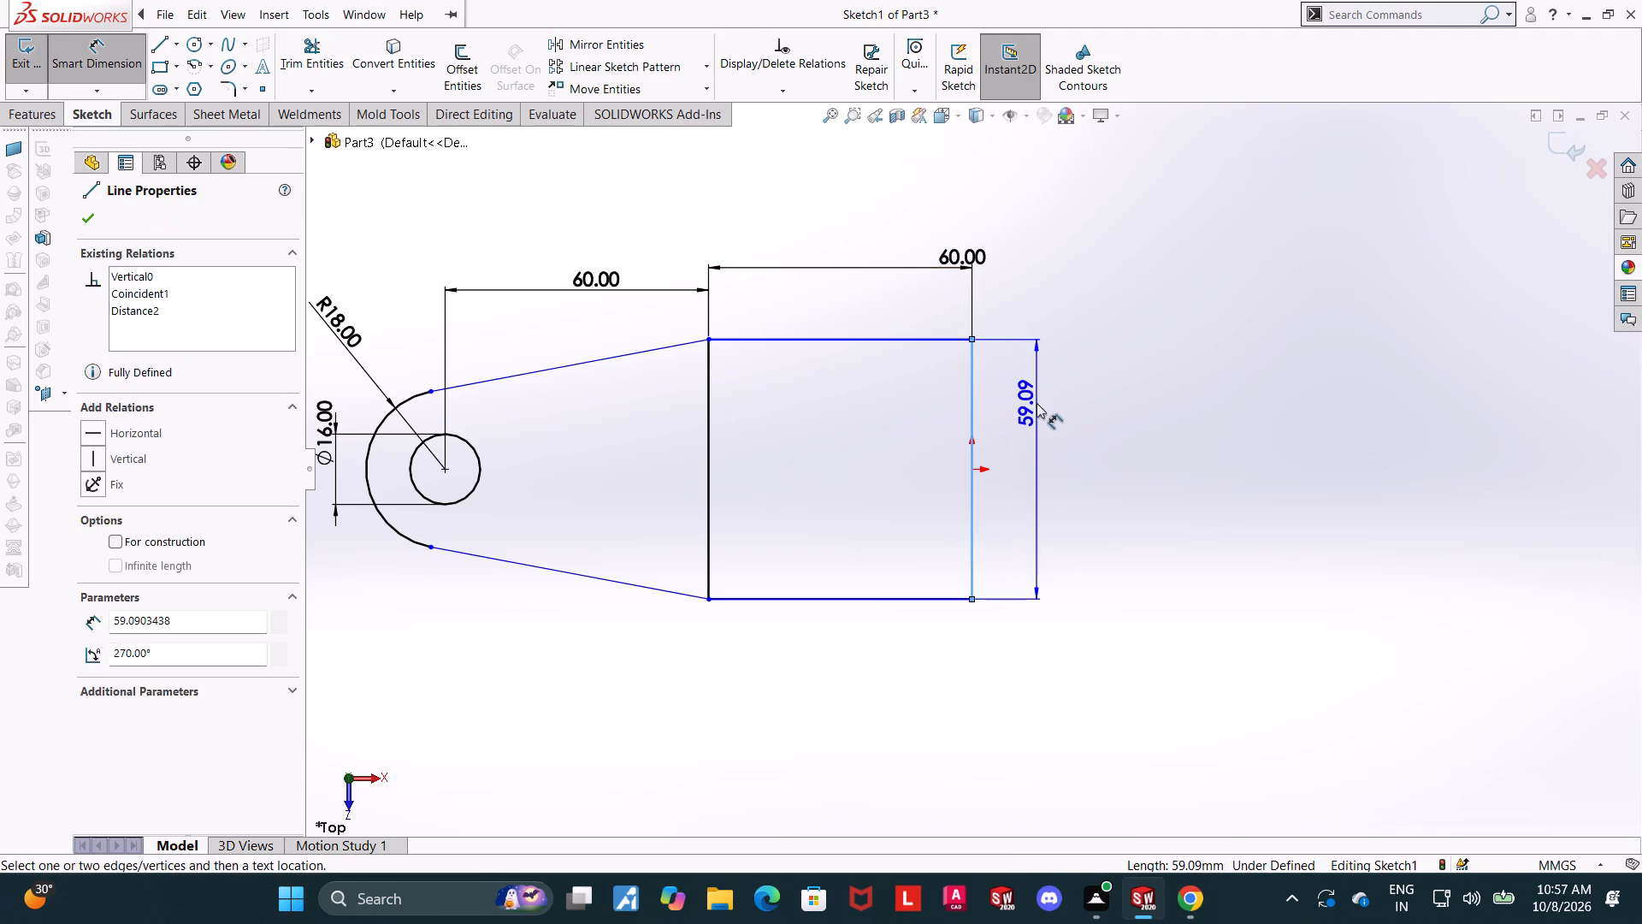
click(1037, 403)
text(60)
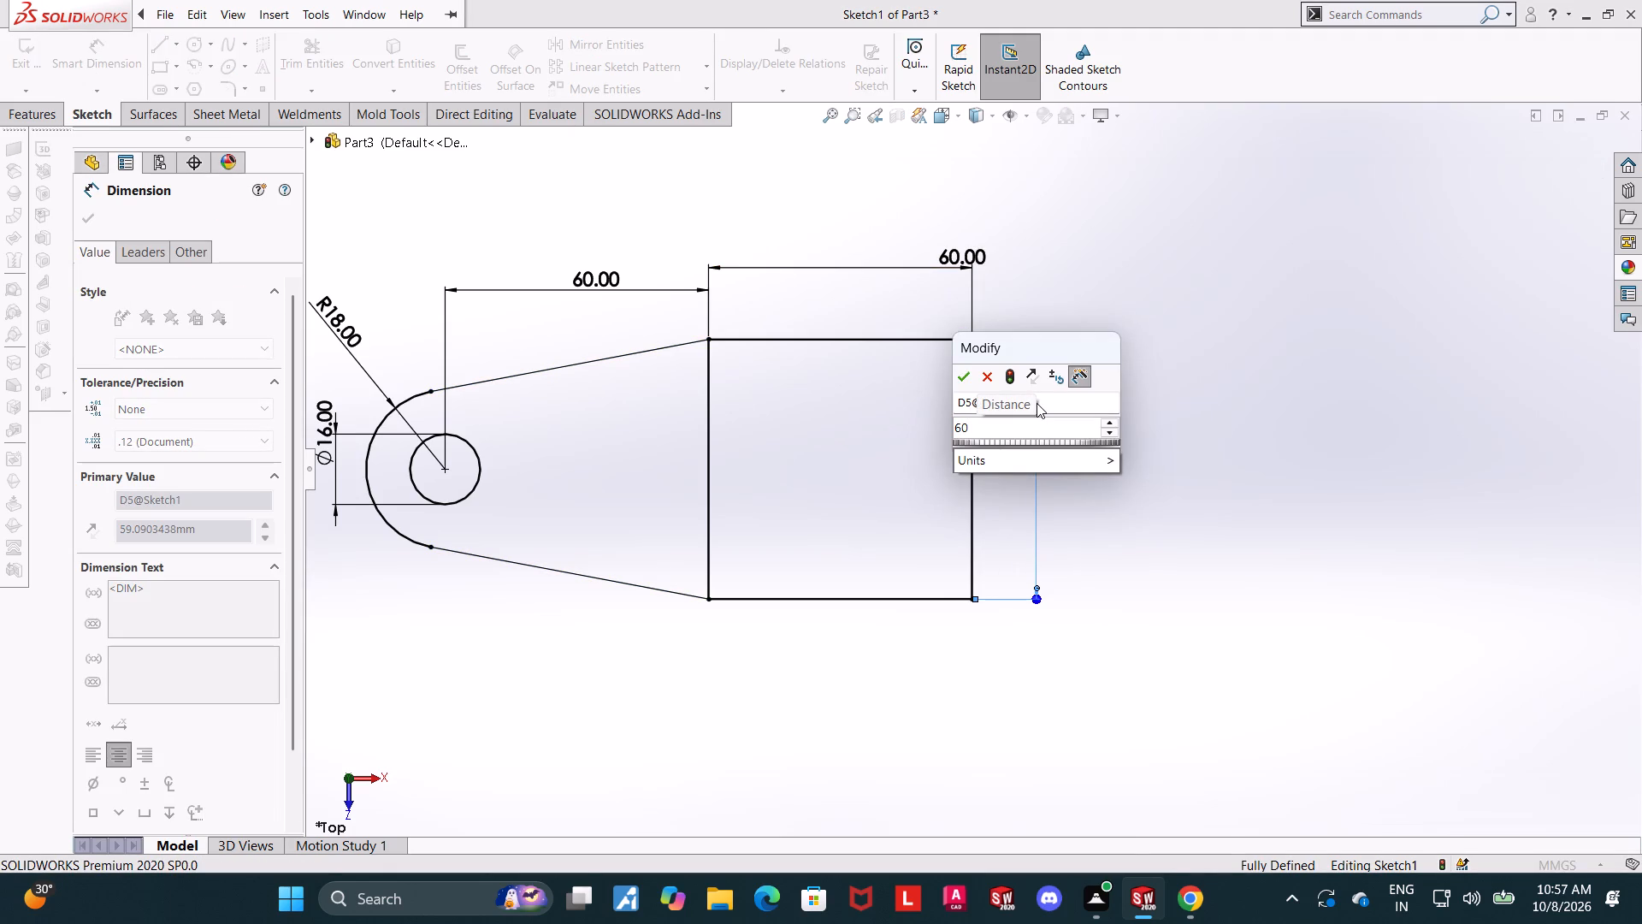
key(shift+plus)
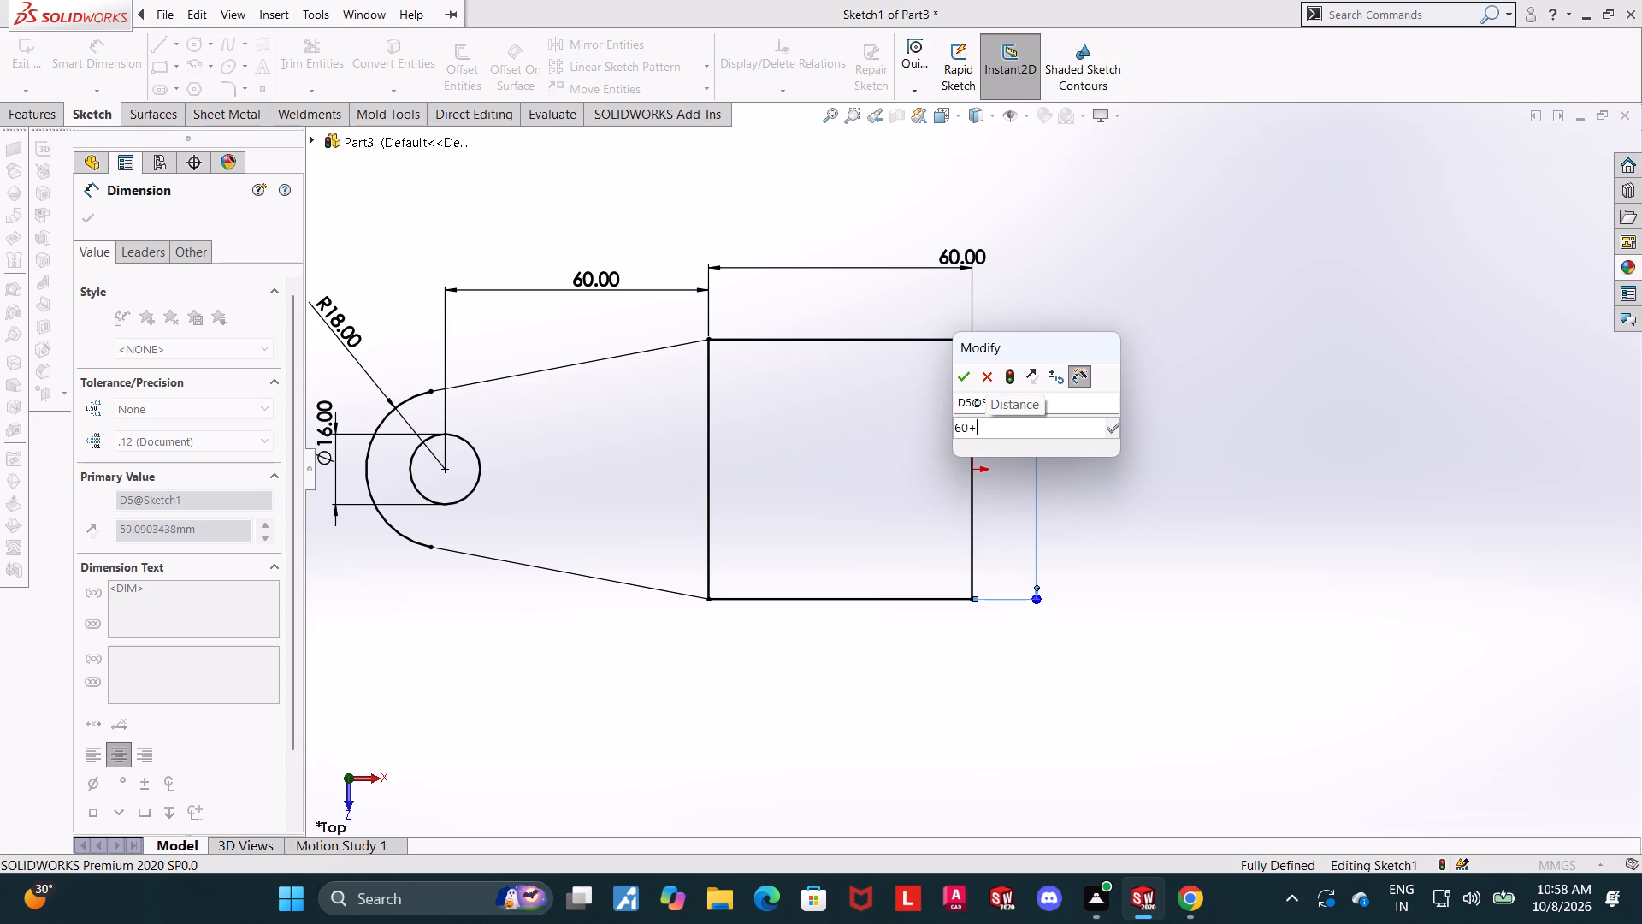
key(1)
key(BackSpace)
text(36)
key(Return)
key(Escape)
key(Escape)
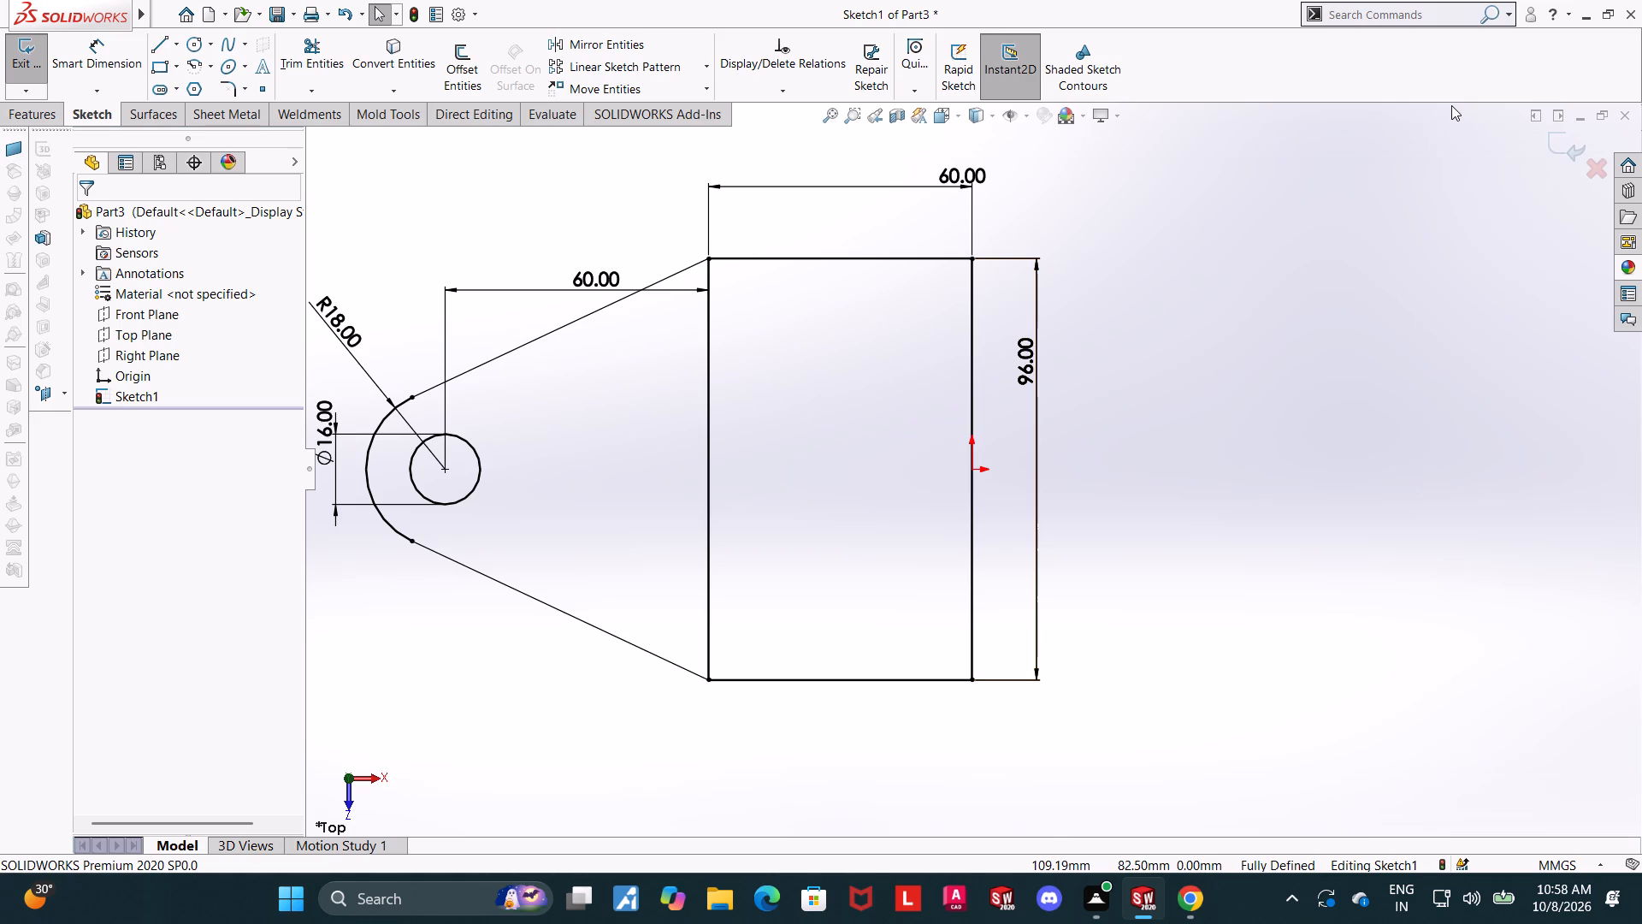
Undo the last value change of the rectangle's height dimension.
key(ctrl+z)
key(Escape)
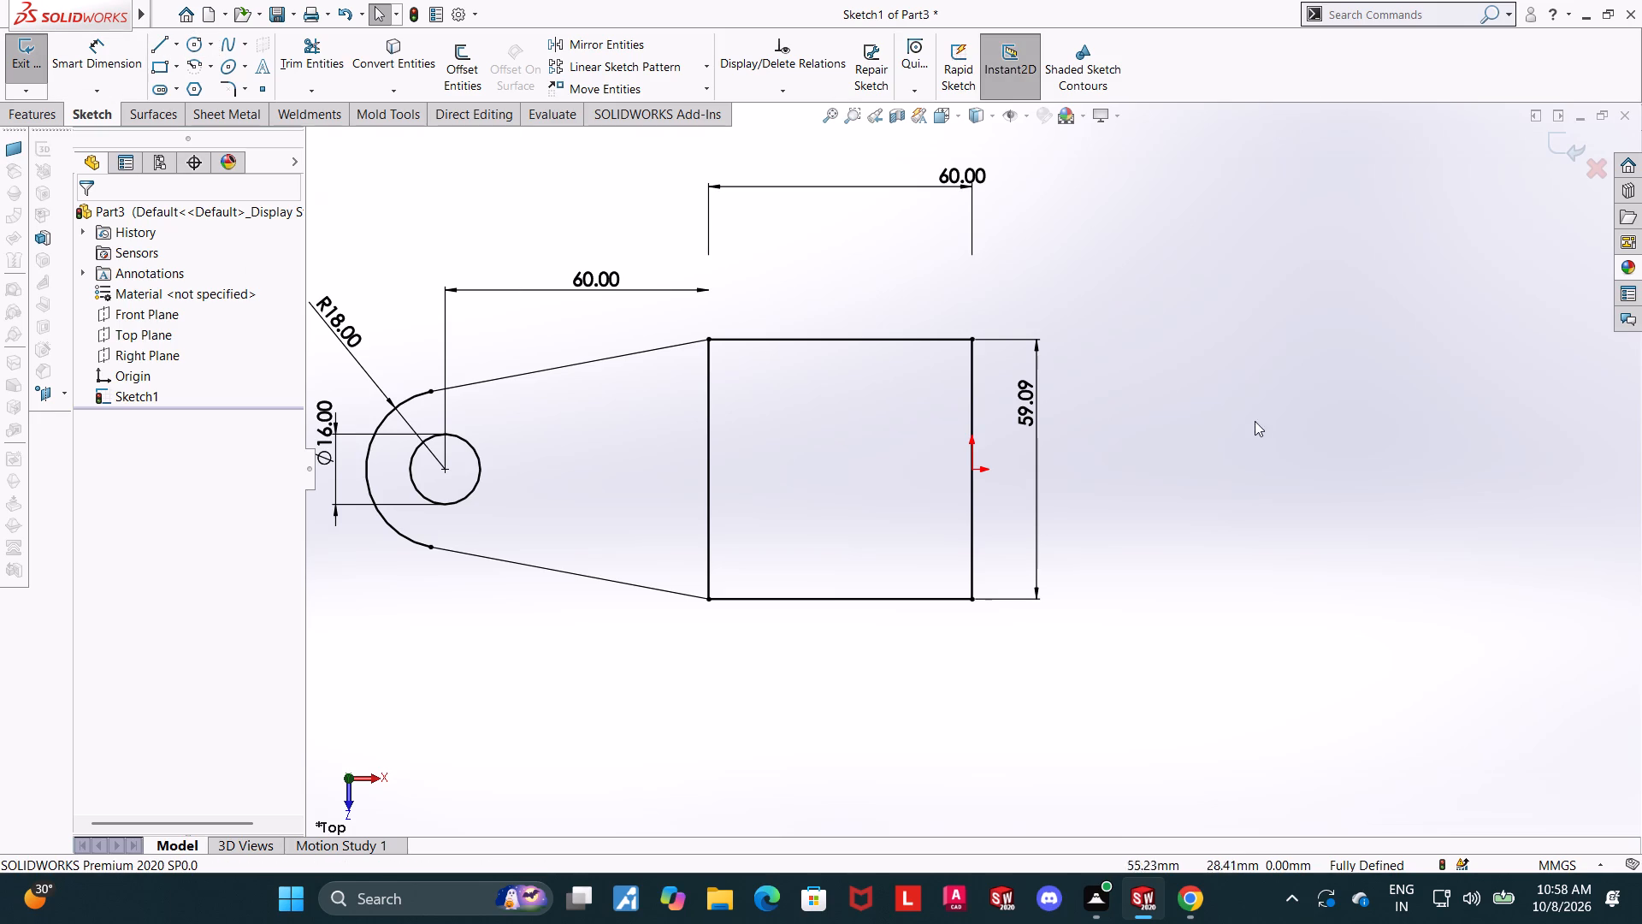
Set the height dimension on the rectangle's right vertical edge to 60+36 mm.
double_click(1037, 409)
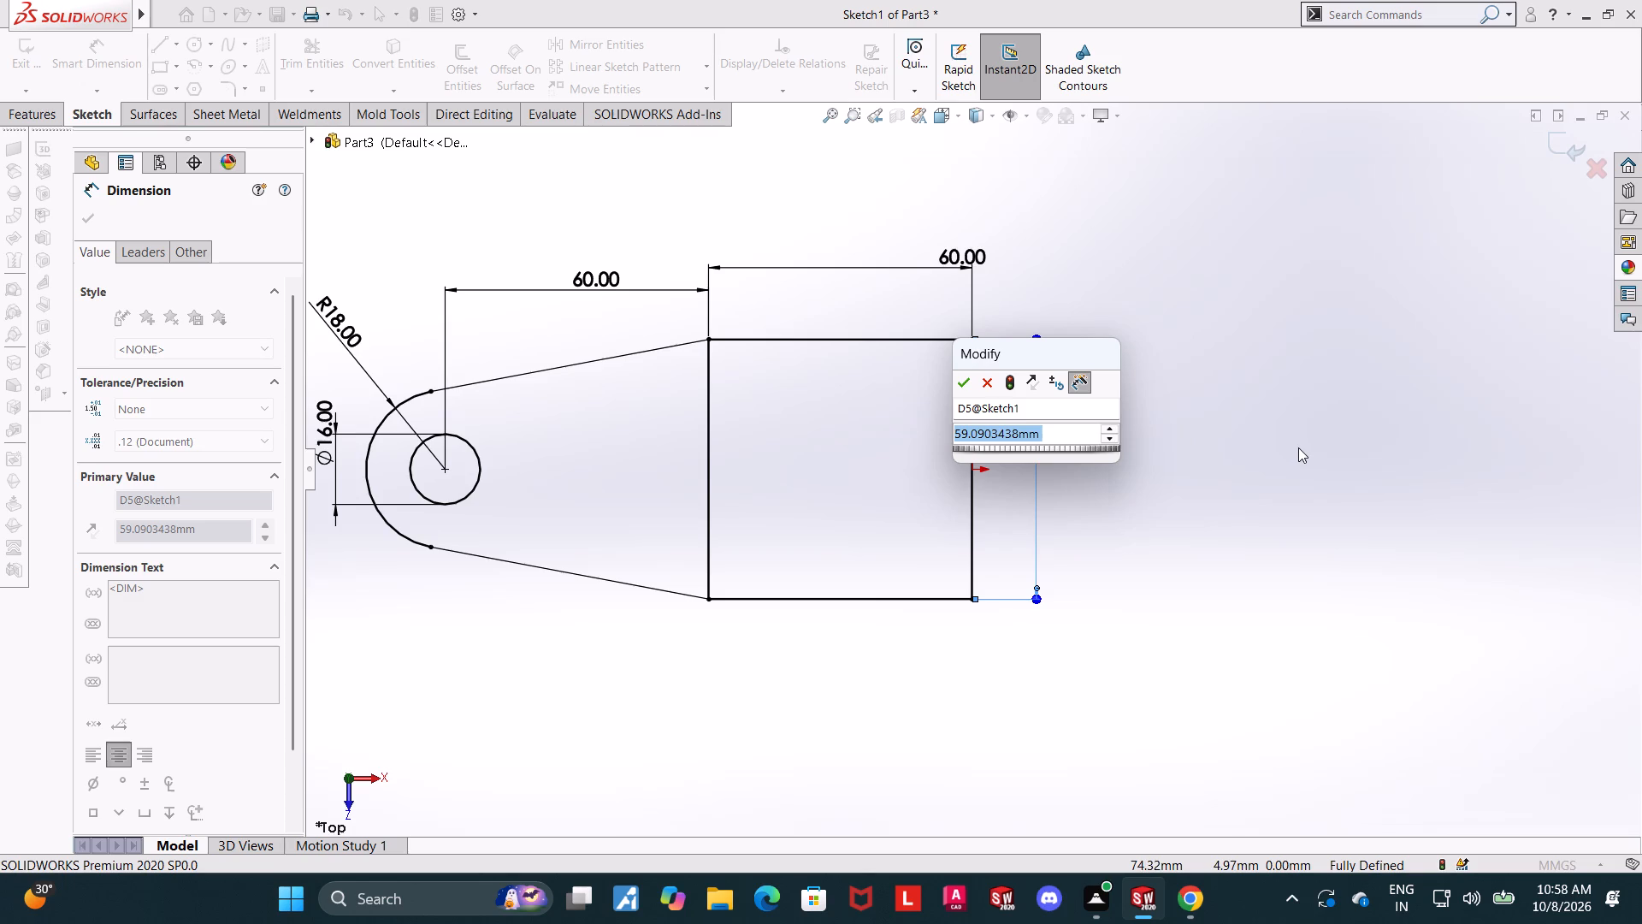
text(60+36)
key(Return)
key(Escape)
key(Escape)
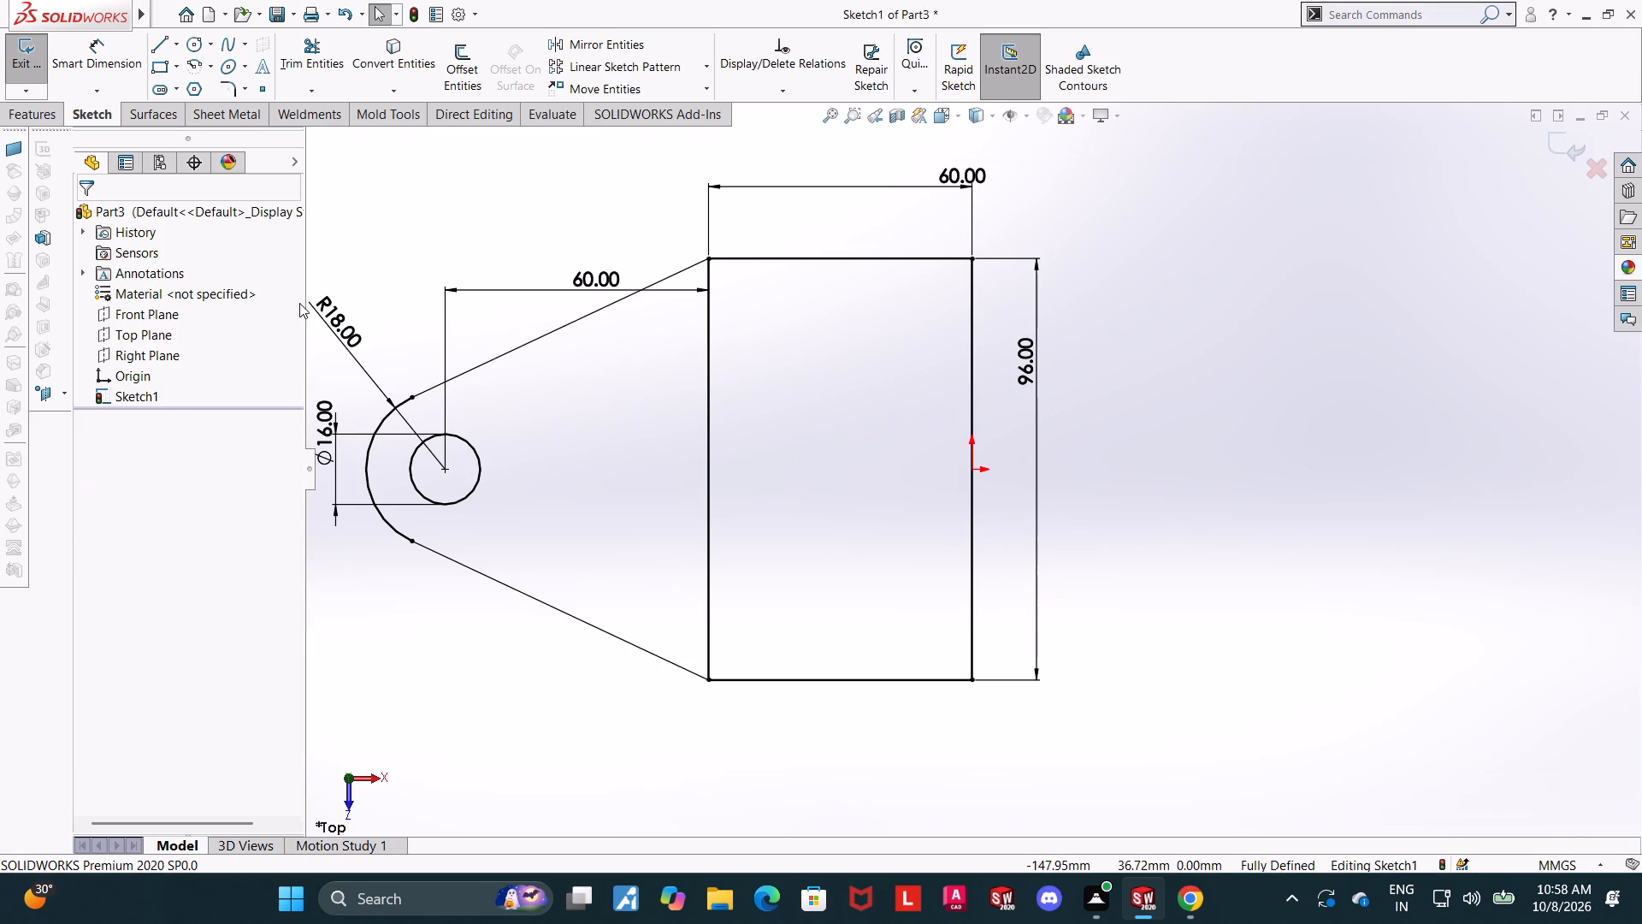
Sketch a circle about 43 mm in diameter centred on the midpoint of the rectangle's left vertical edge.
click(199, 44)
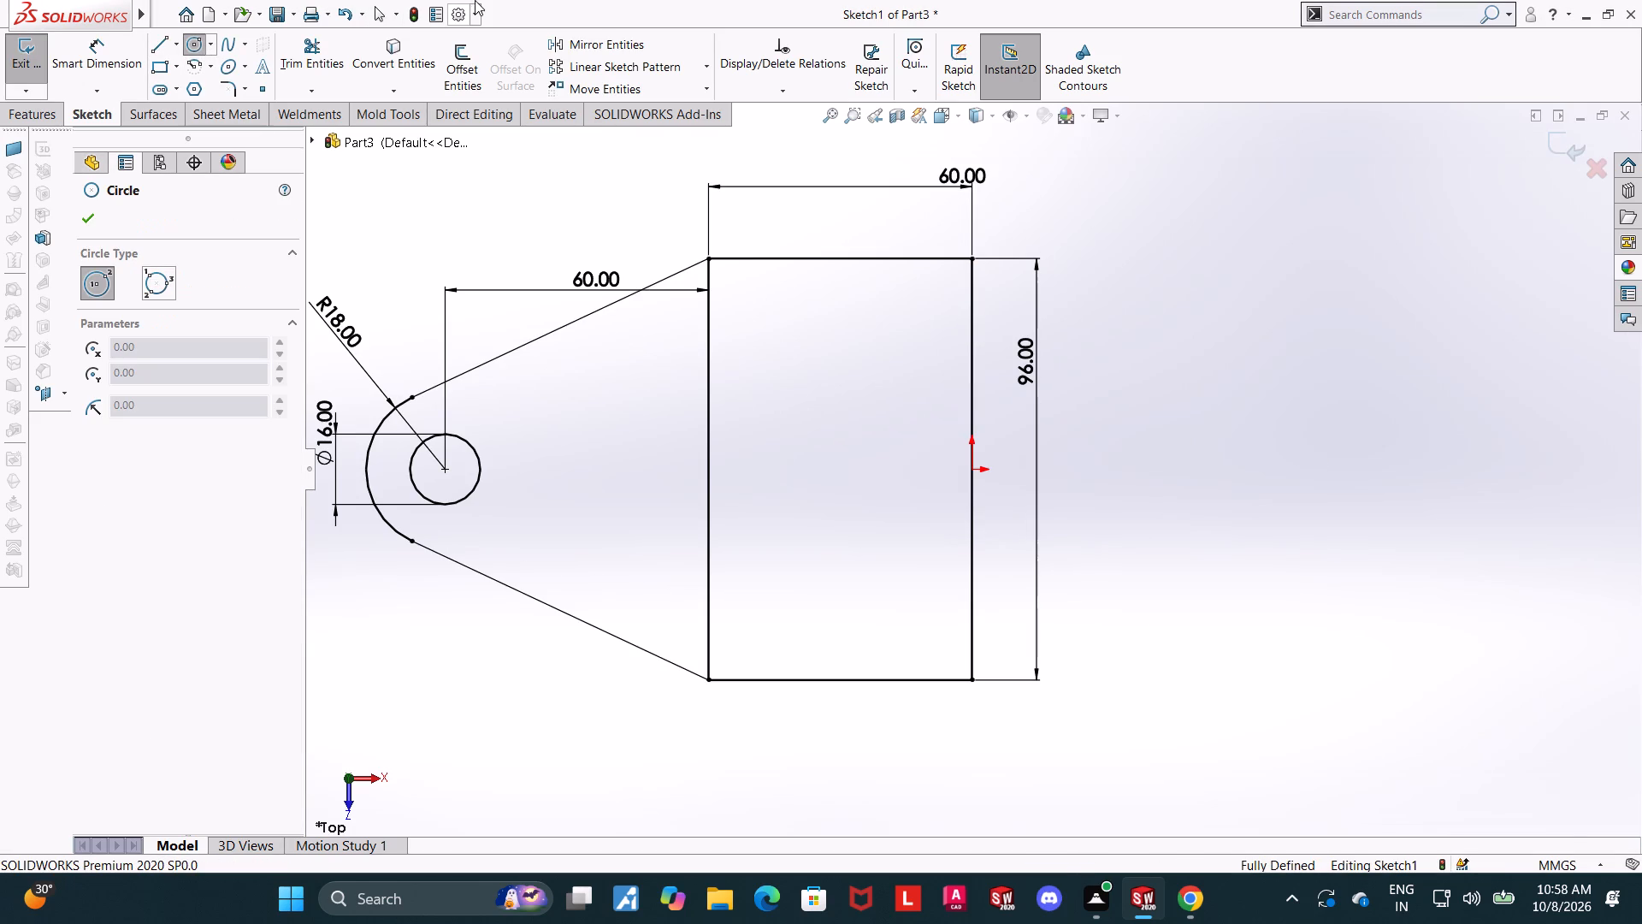
click(708, 468)
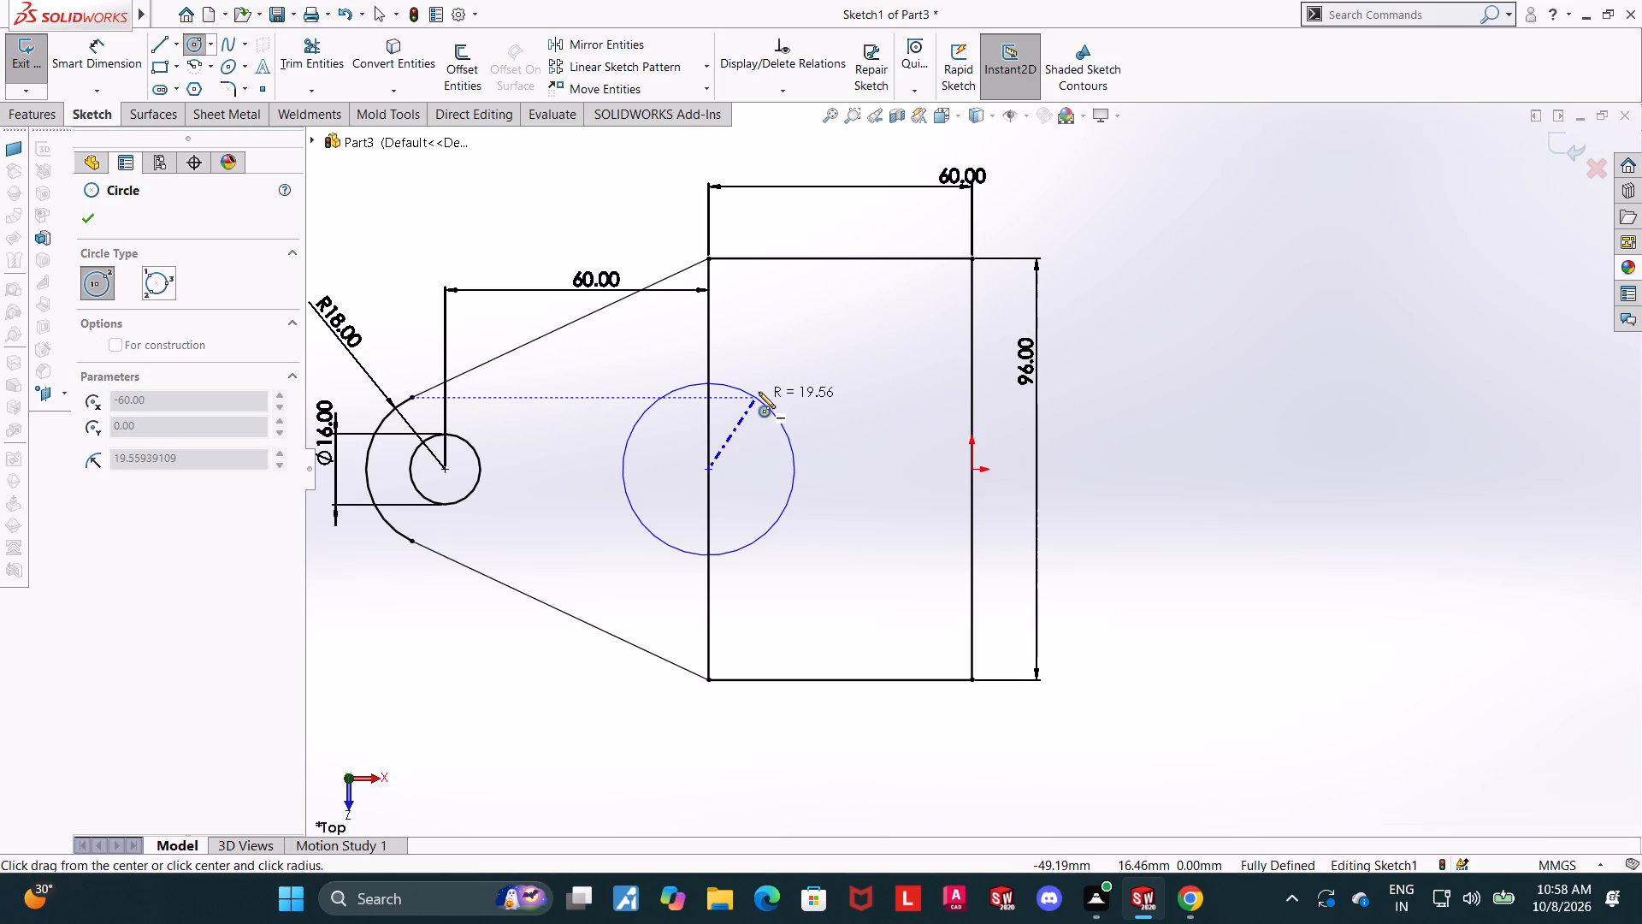
text(70)
key(Return)
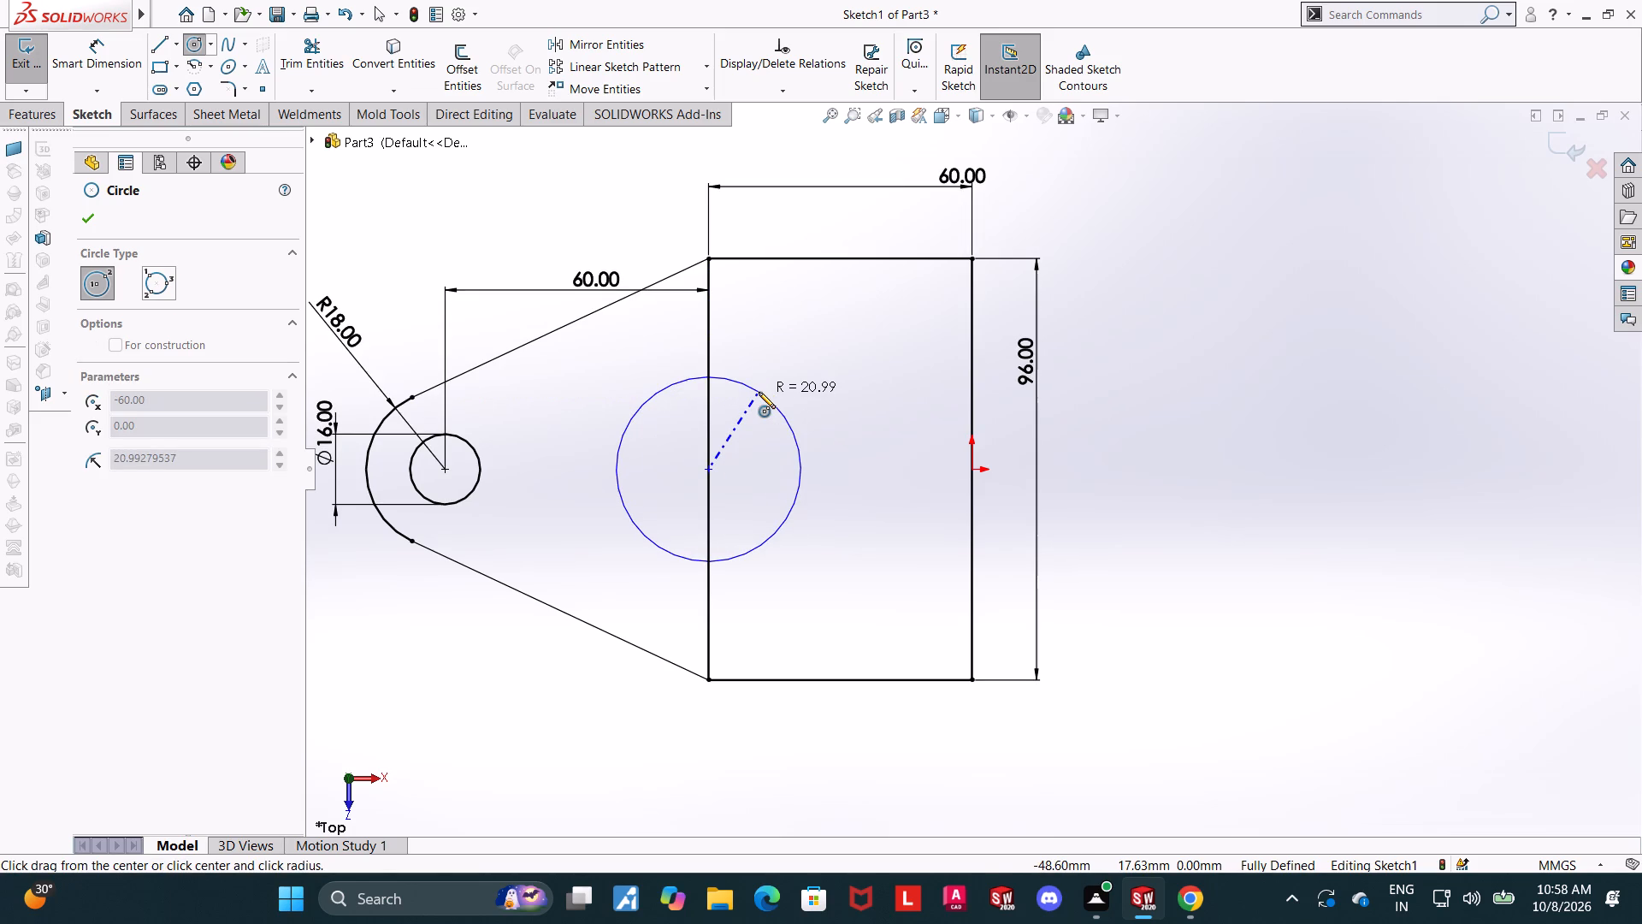
click(759, 390)
key(Escape)
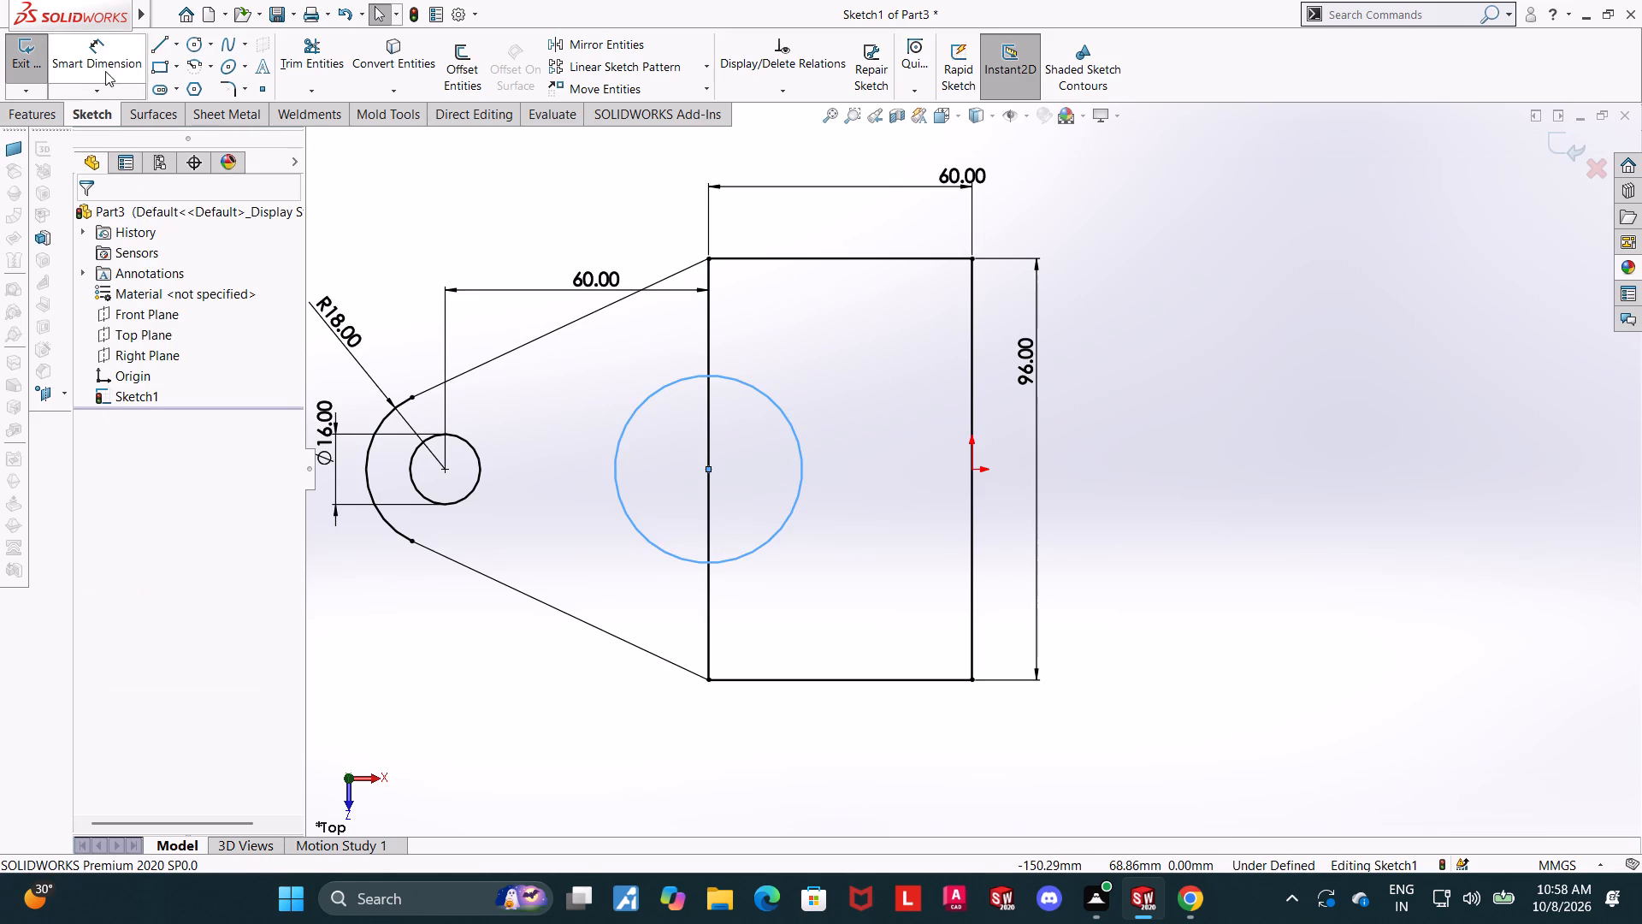
Dimension the new circle's diameter as 70 mm.
click(105, 69)
click(758, 396)
click(759, 390)
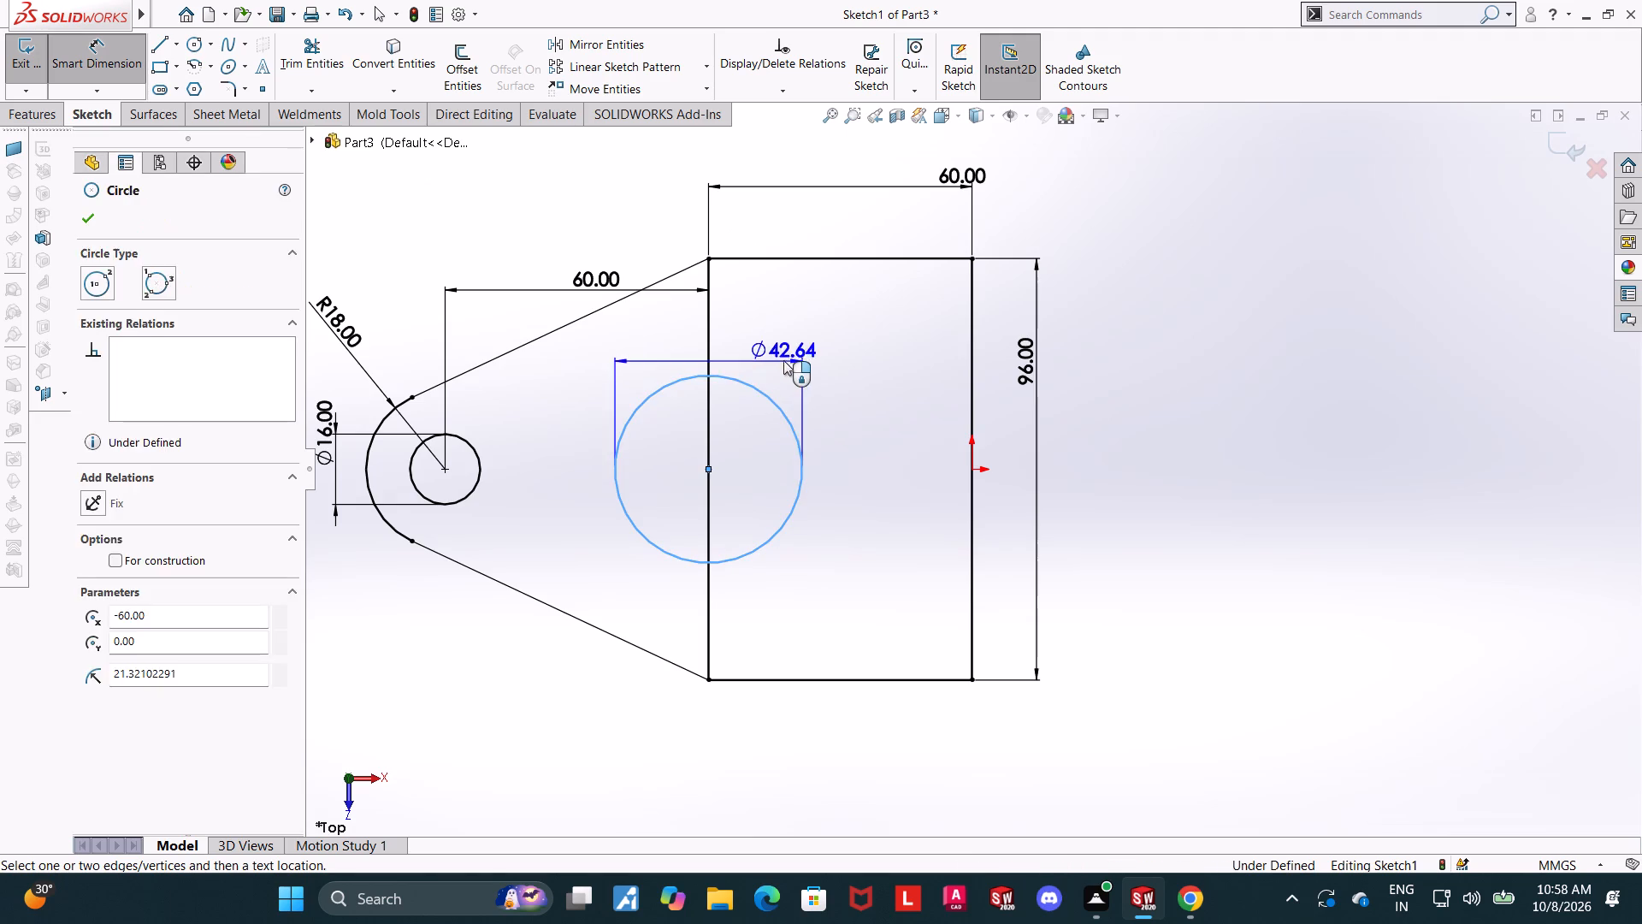
click(783, 360)
key(7)
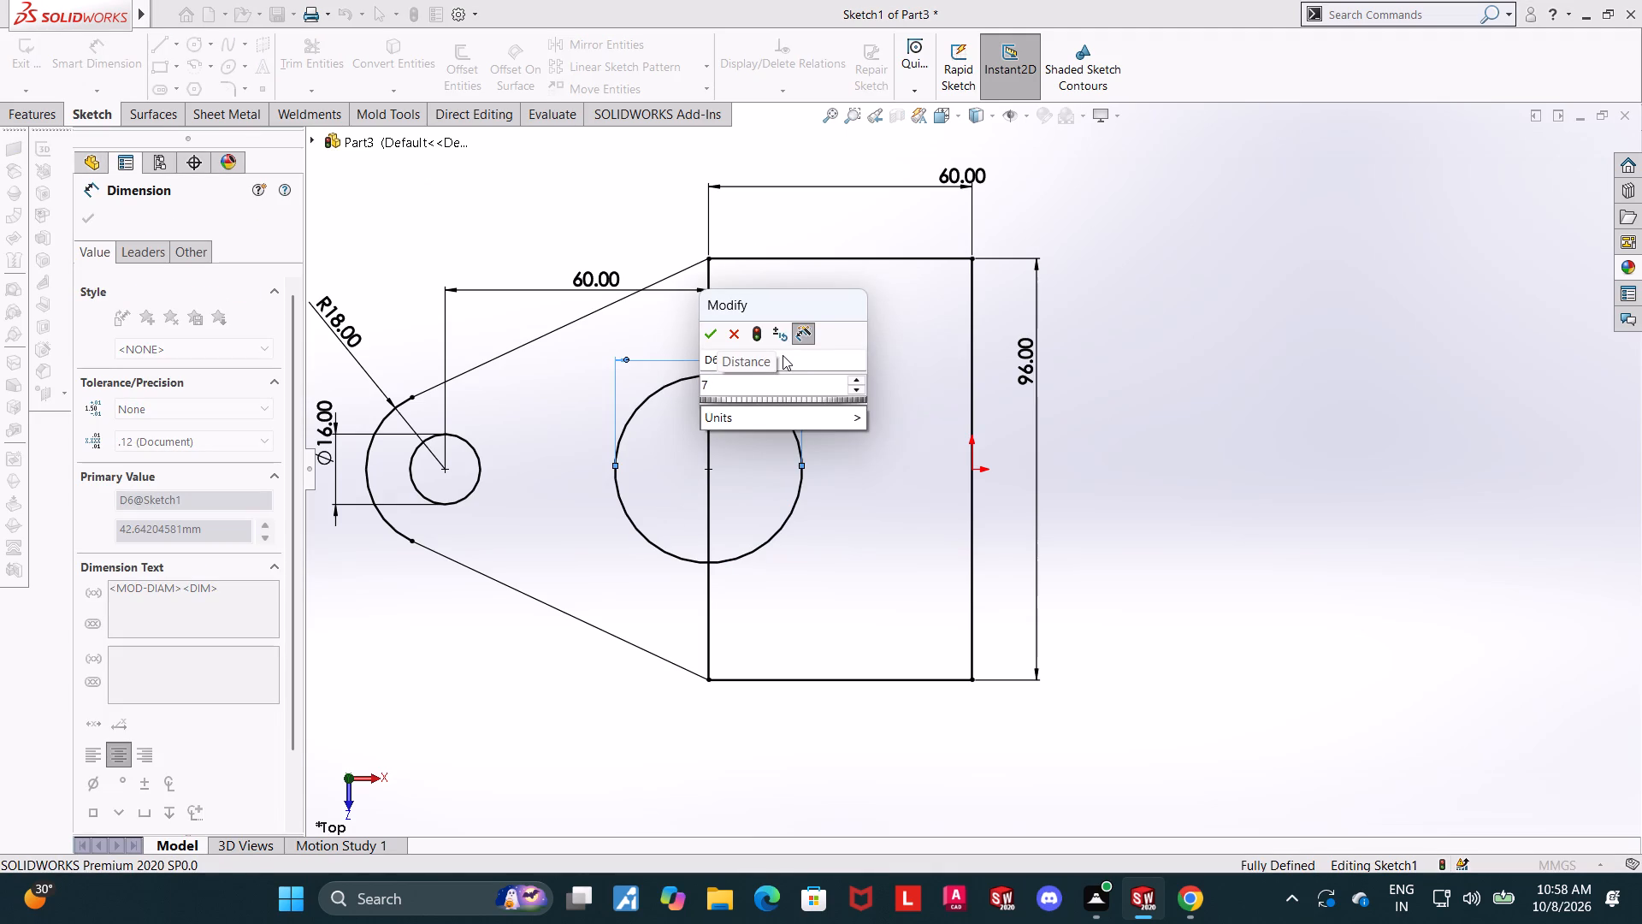
key(0)
key(Return)
key(Escape)
key(Escape)
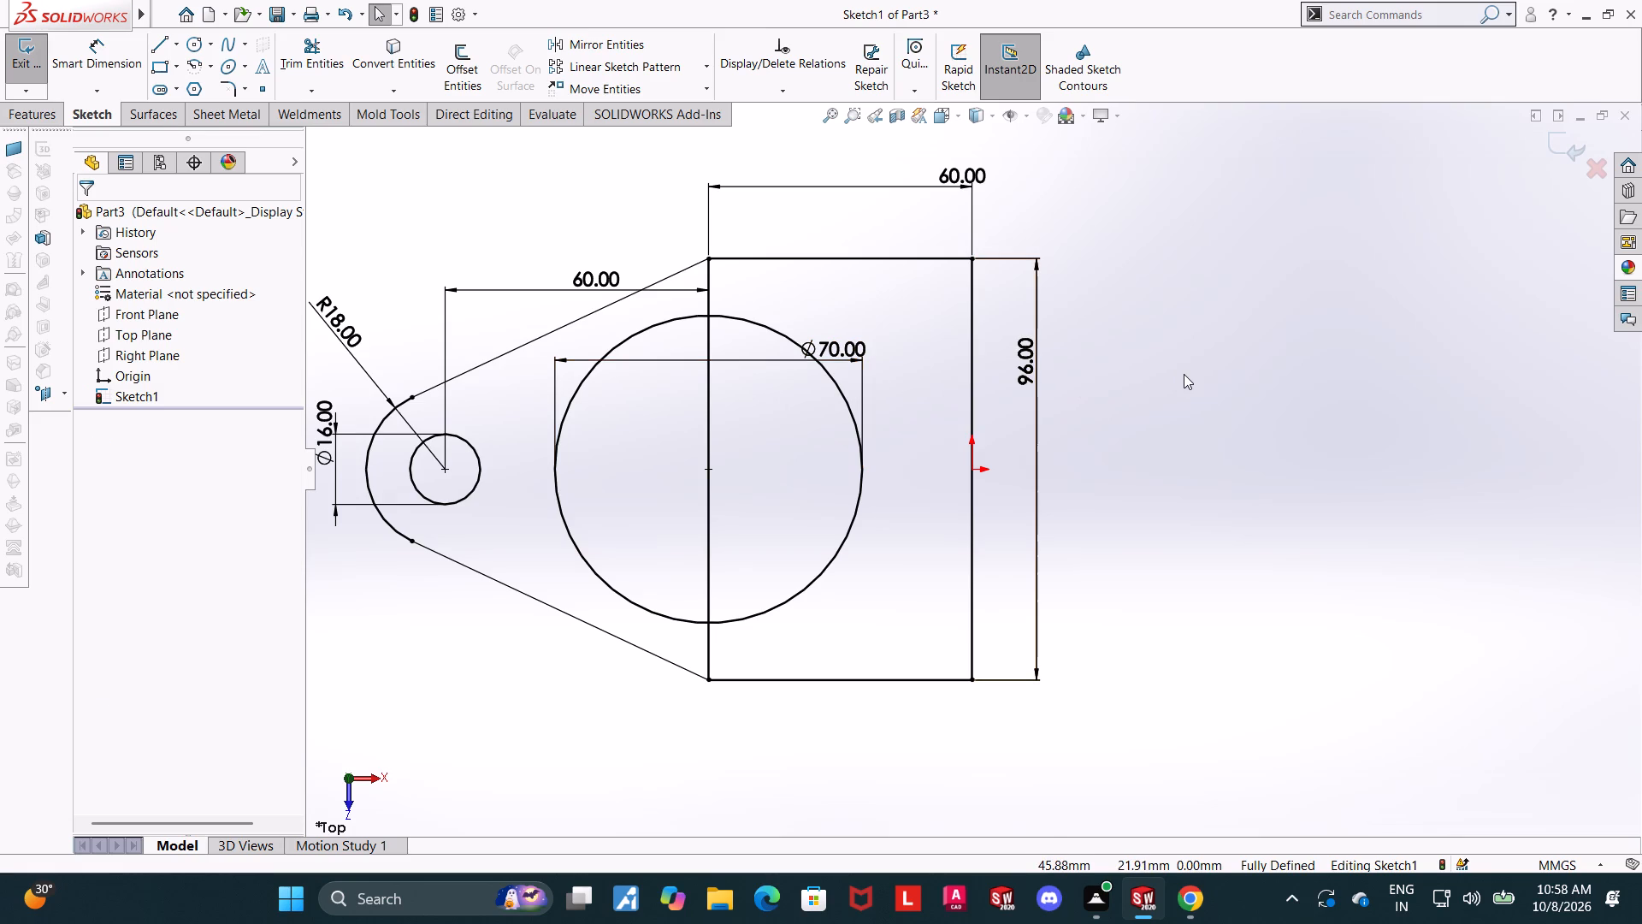
Set the height dimension on the rectangle's right vertical edge to 70 mm.
double_click(1032, 368)
drag(1066, 374, 915, 339)
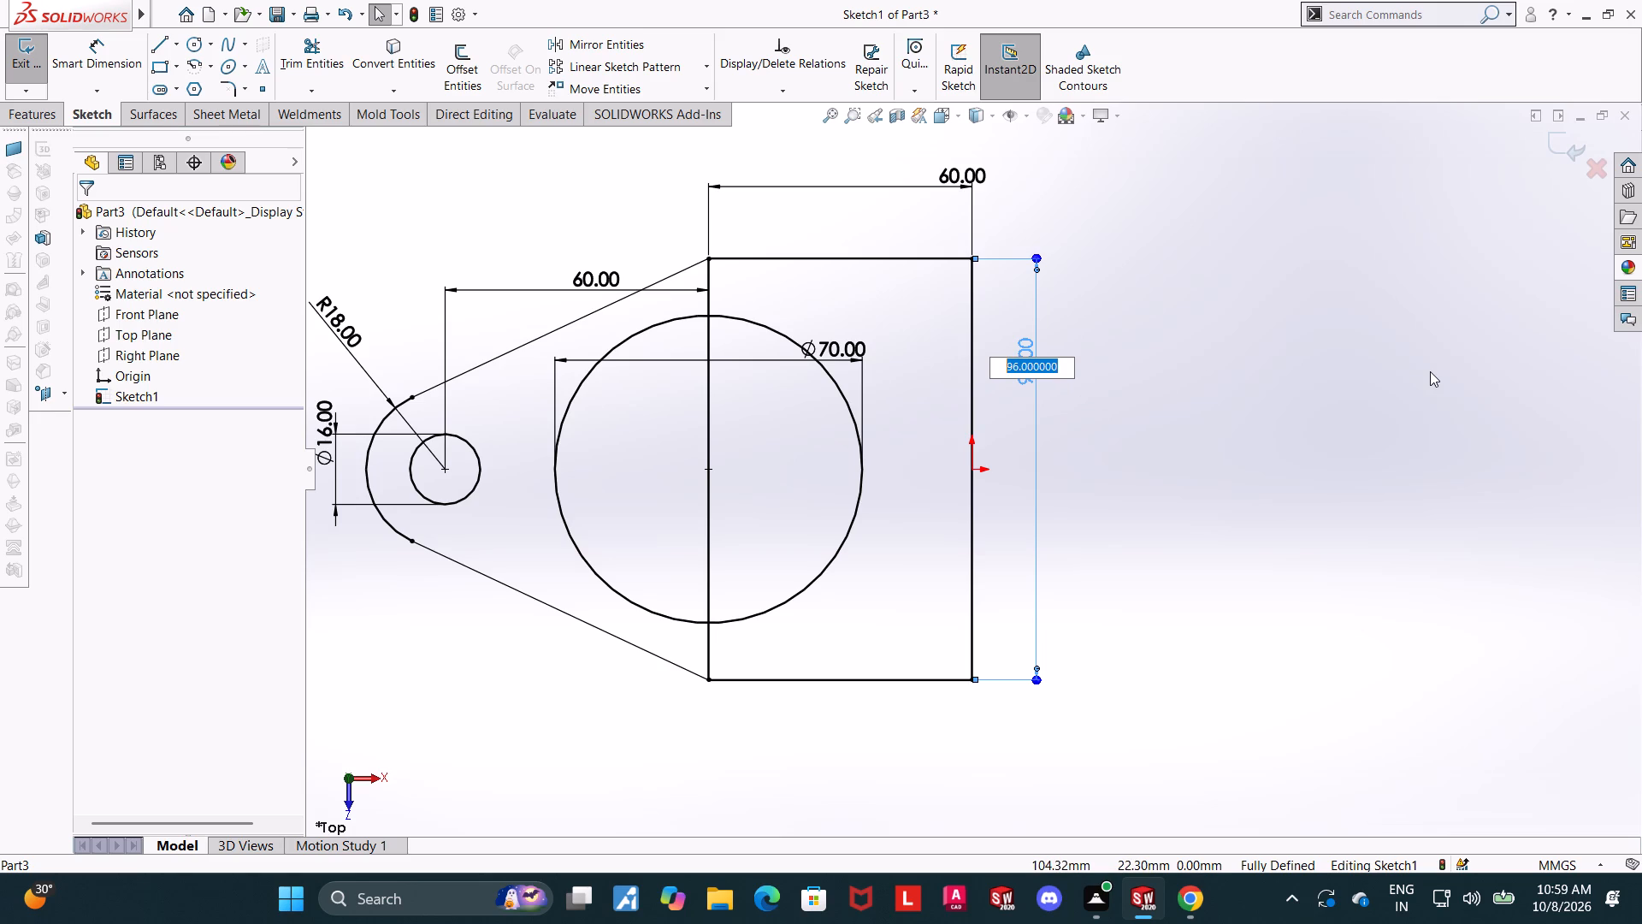
text(70)
key(Return)
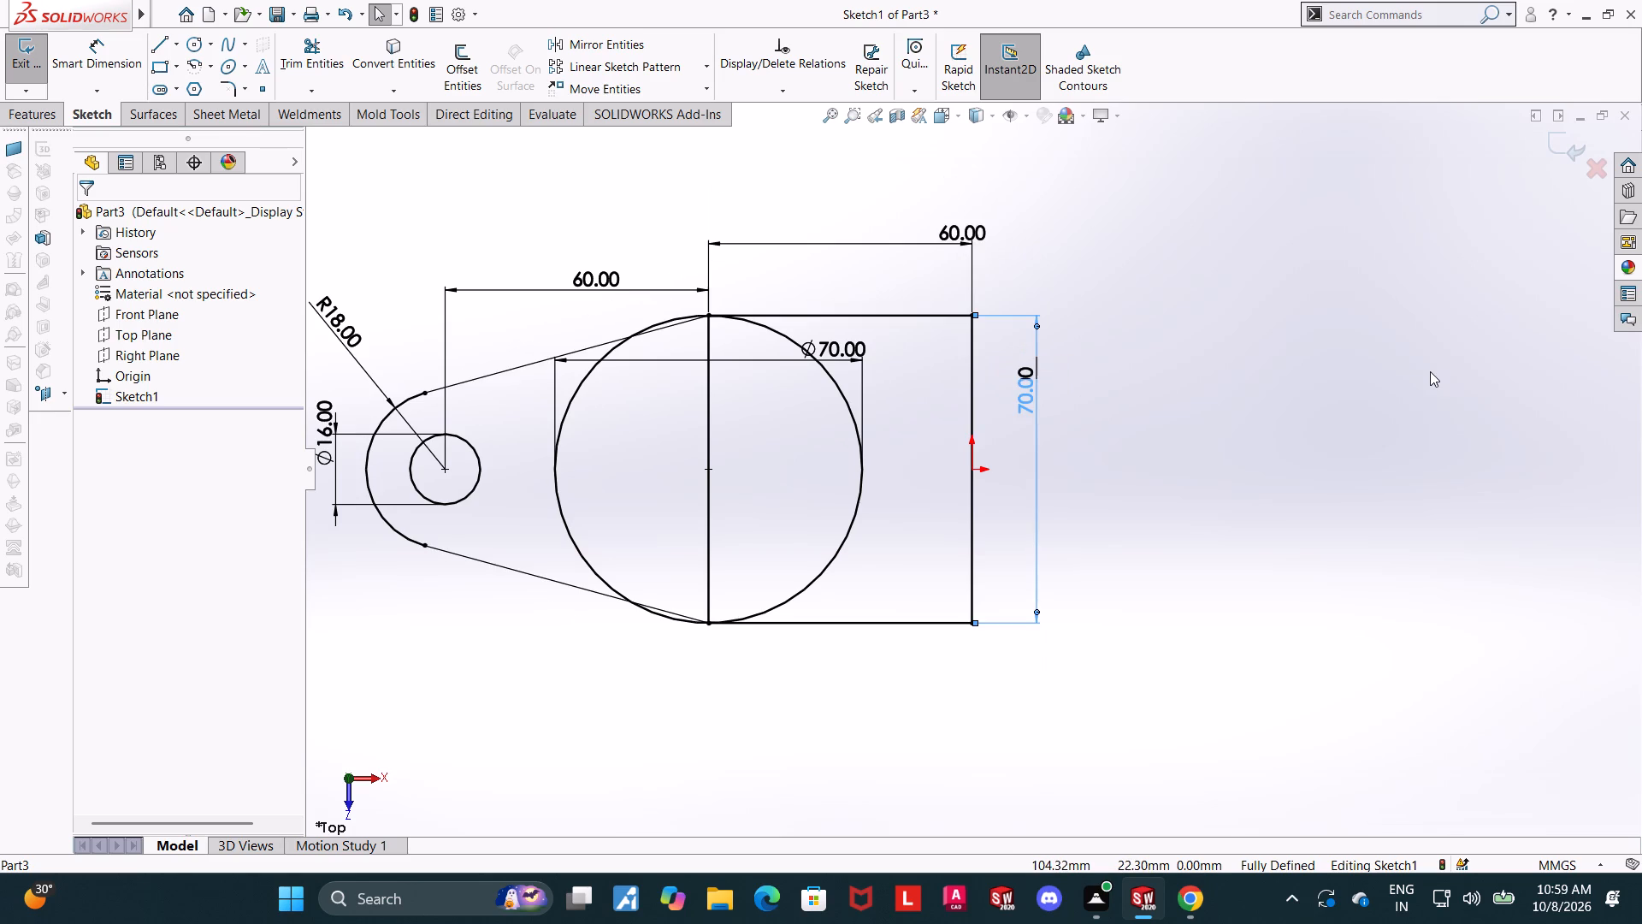
key(Escape)
key(Escape)
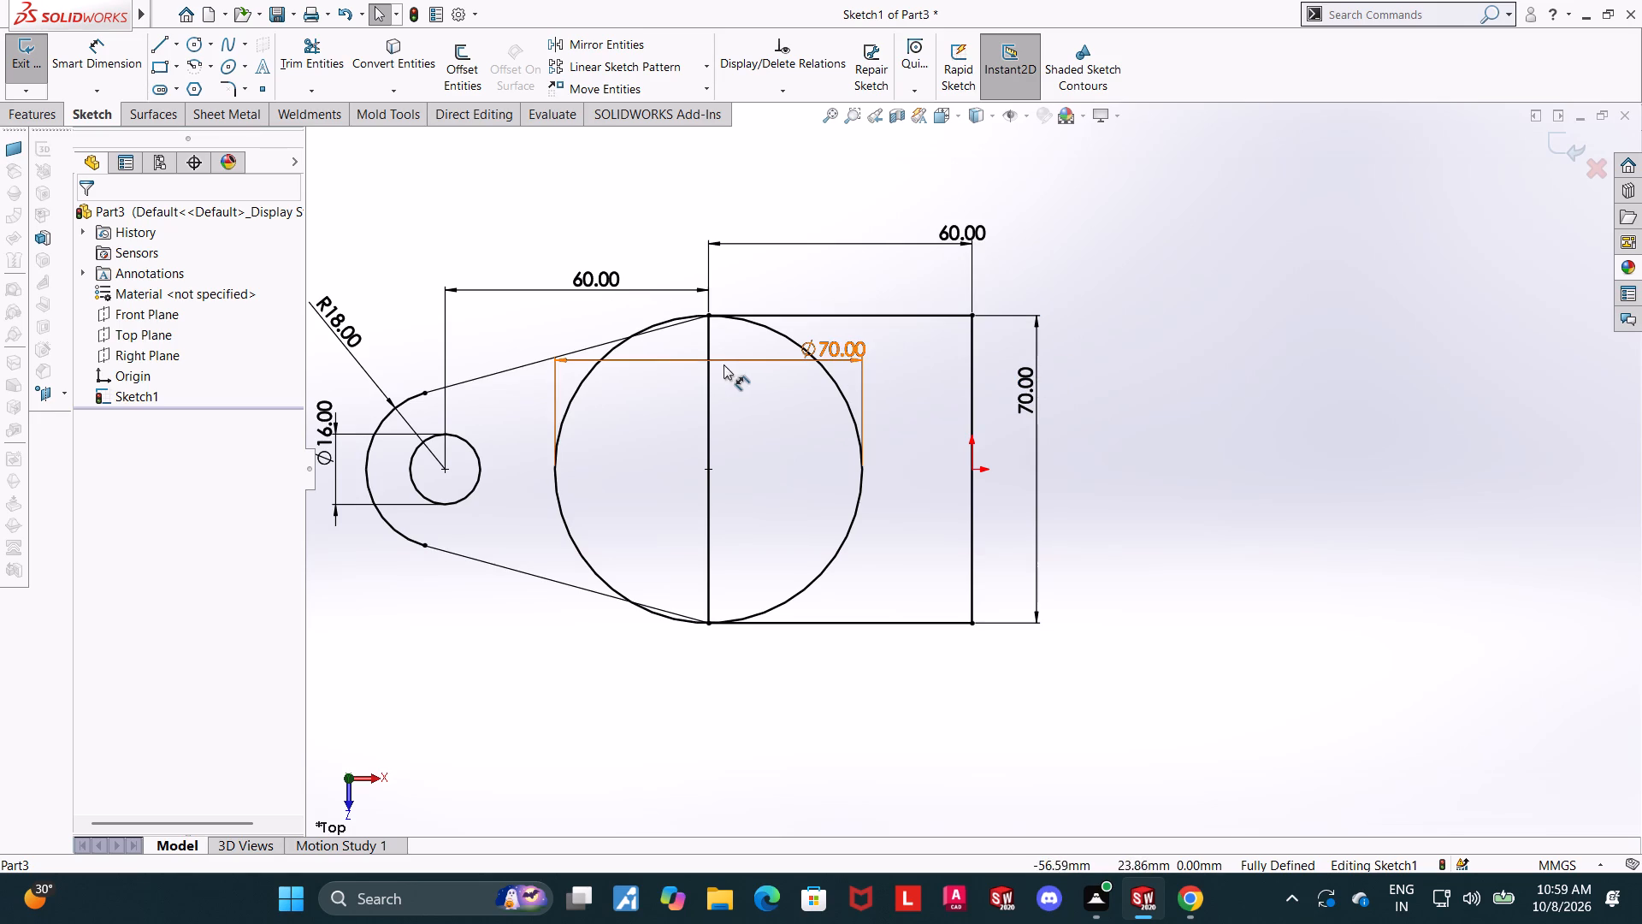
Remove both slanted lines joining the R18 arc to the rectangle, including the short pieces left inside the 70 mm circle.
click(331, 41)
drag(523, 328, 502, 724)
key(Escape)
key(Escape)
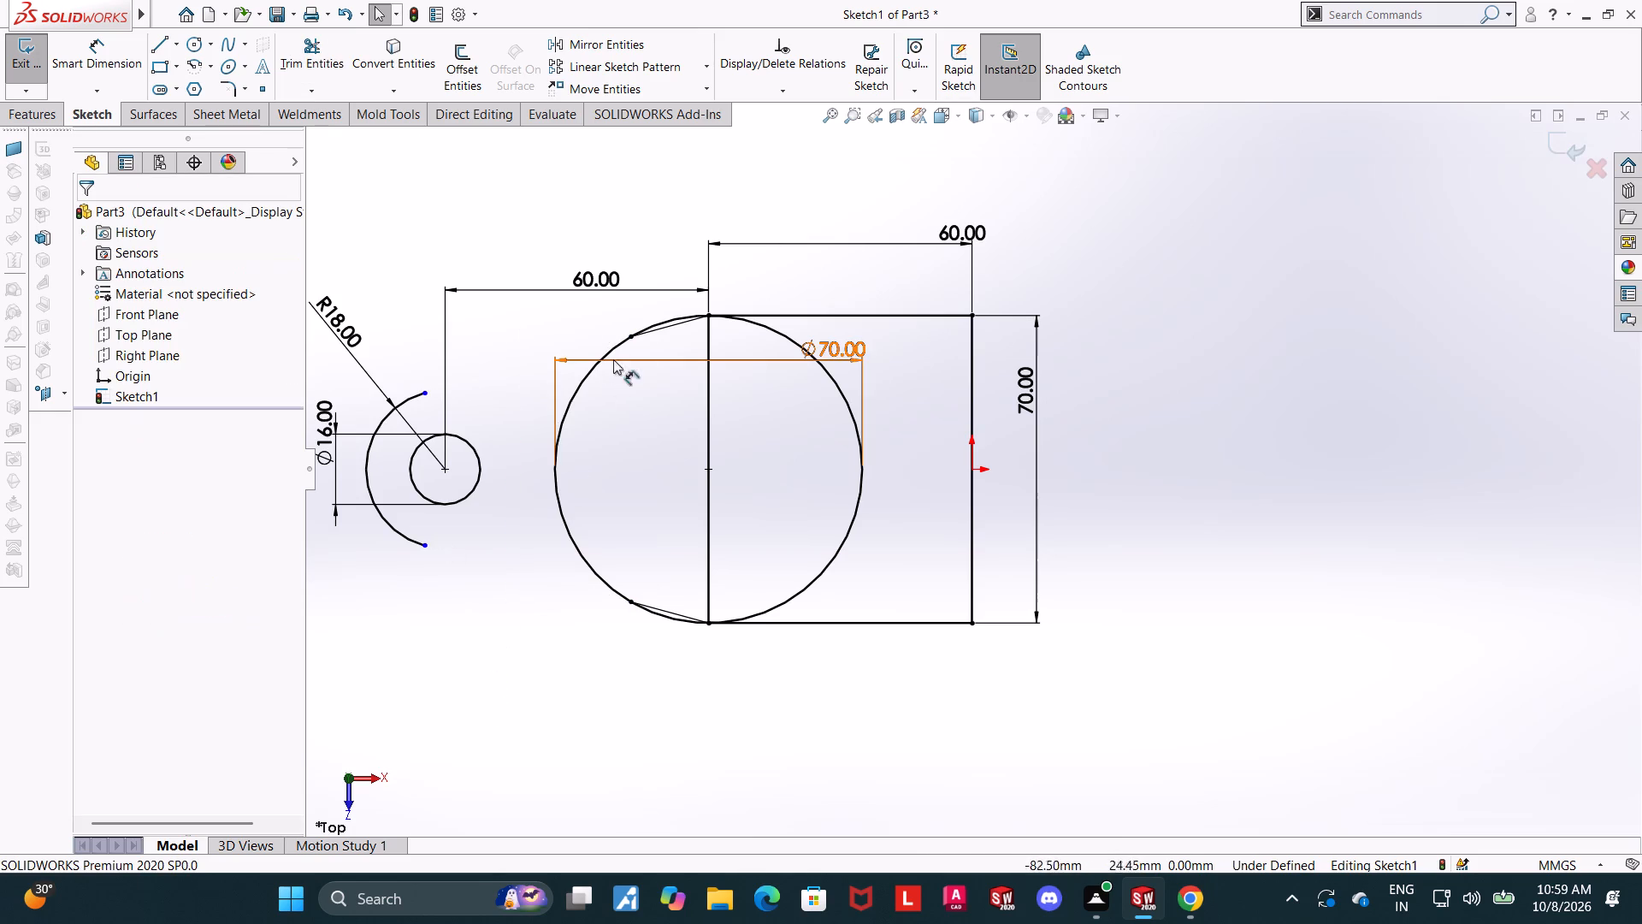
click(657, 331)
ctrl+click(663, 609)
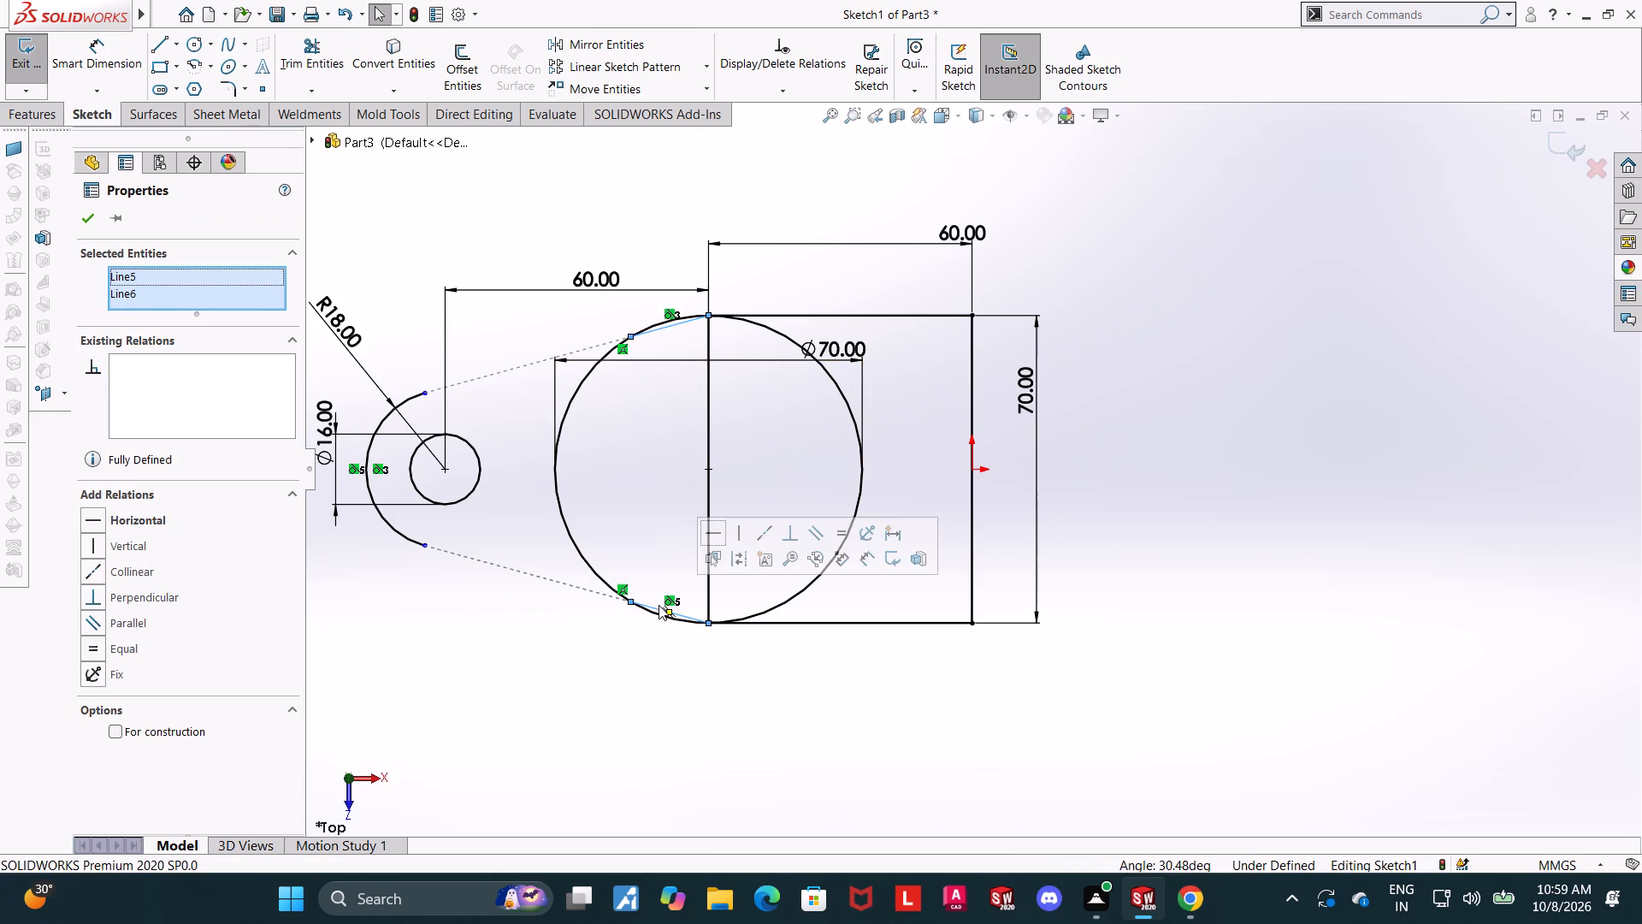
key(Delete)
key(Escape)
Draw a line about 63 mm long from the R18 arc's upper endpoint to the 70 mm circle near its top.
click(162, 41)
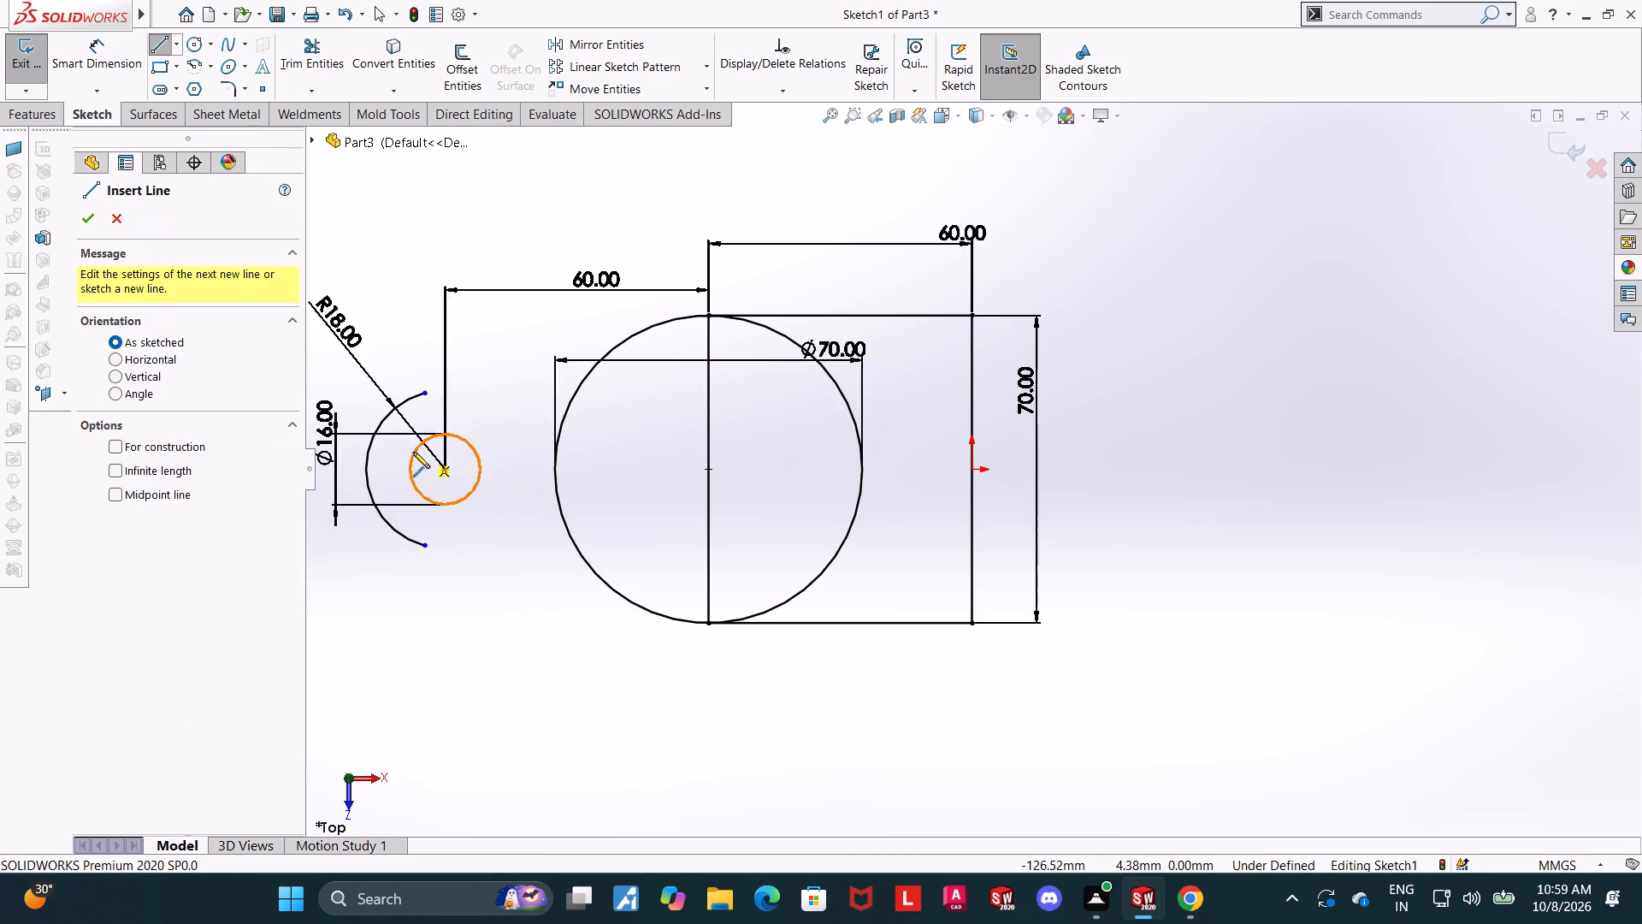
click(424, 395)
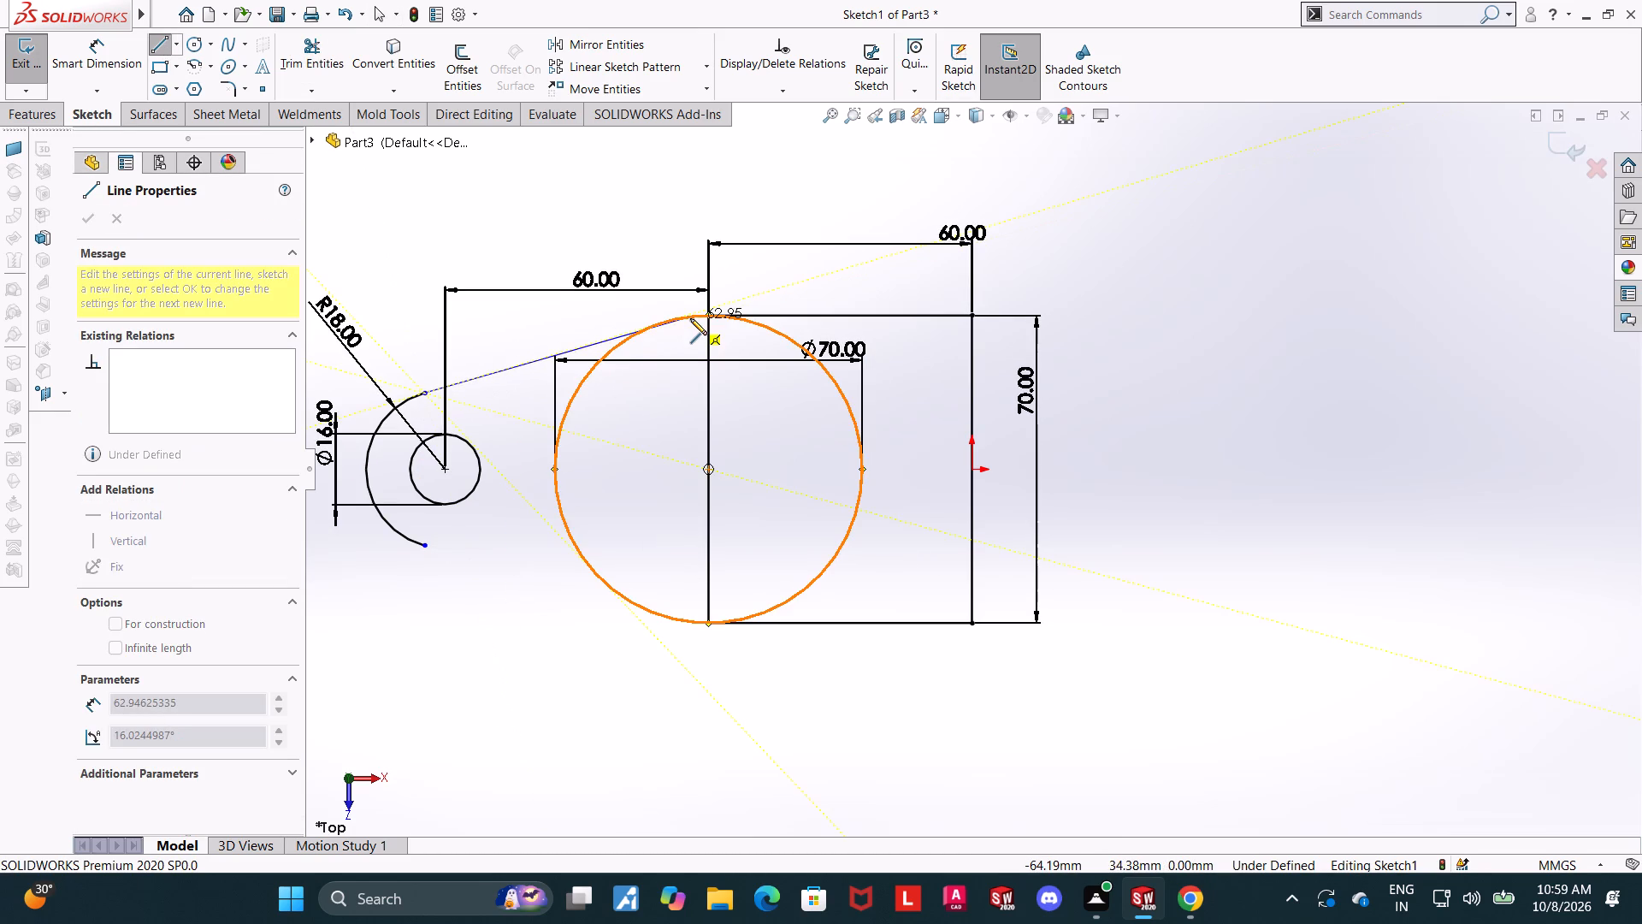
click(693, 314)
key(Escape)
key(Escape)
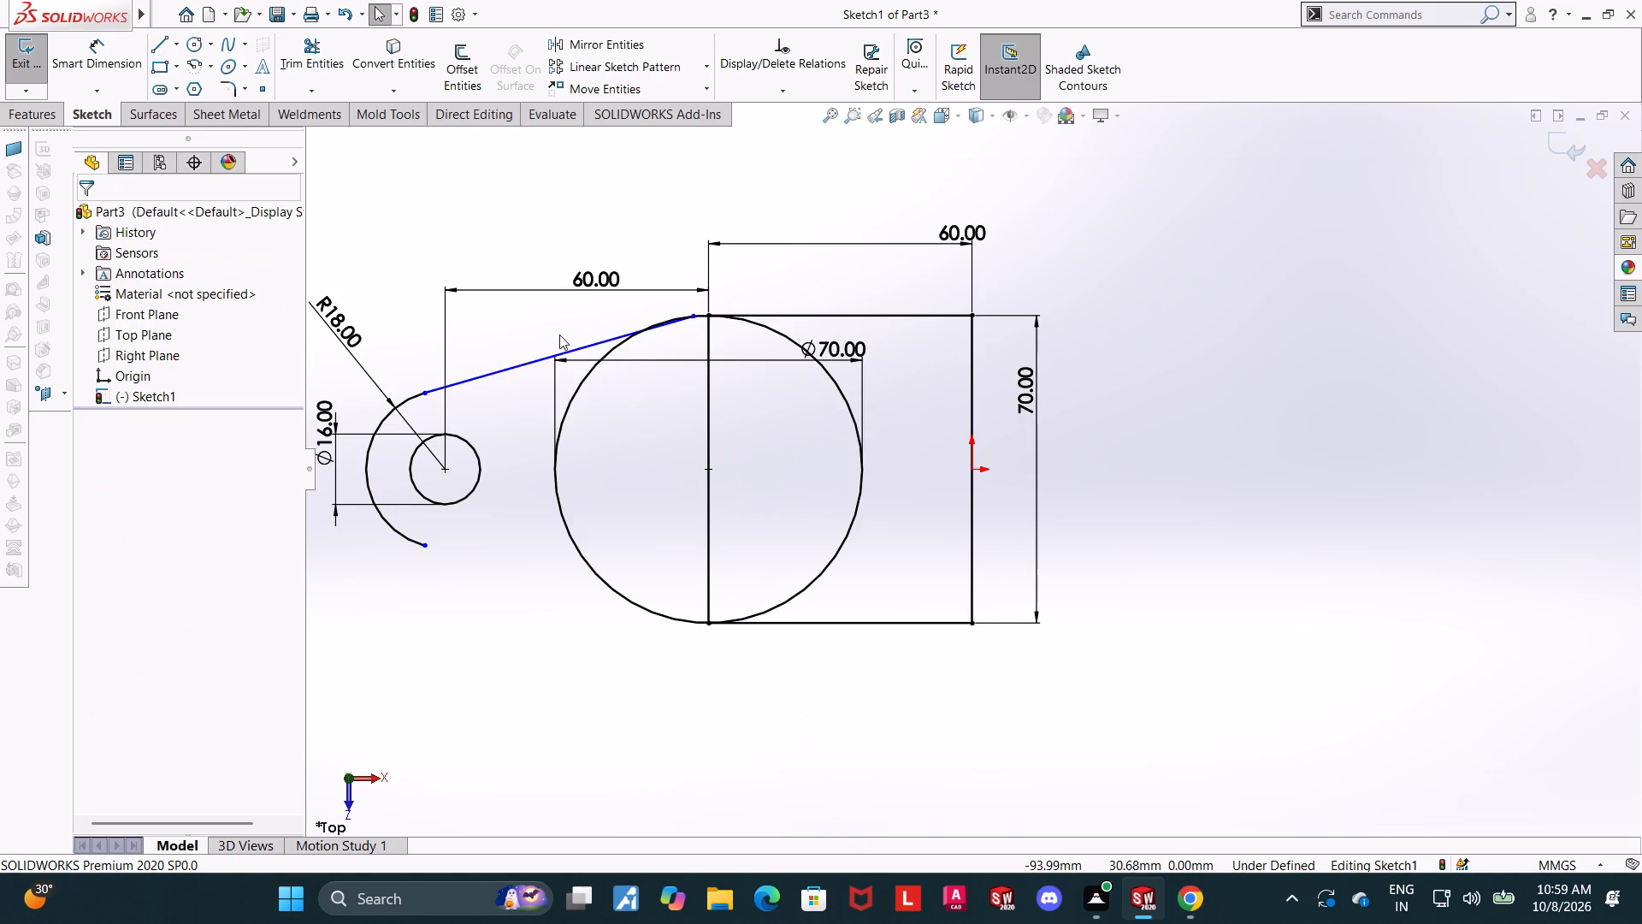
Add a tangent relation between the new slanted line and the 70 mm circle.
click(606, 351)
ctrl+click(605, 341)
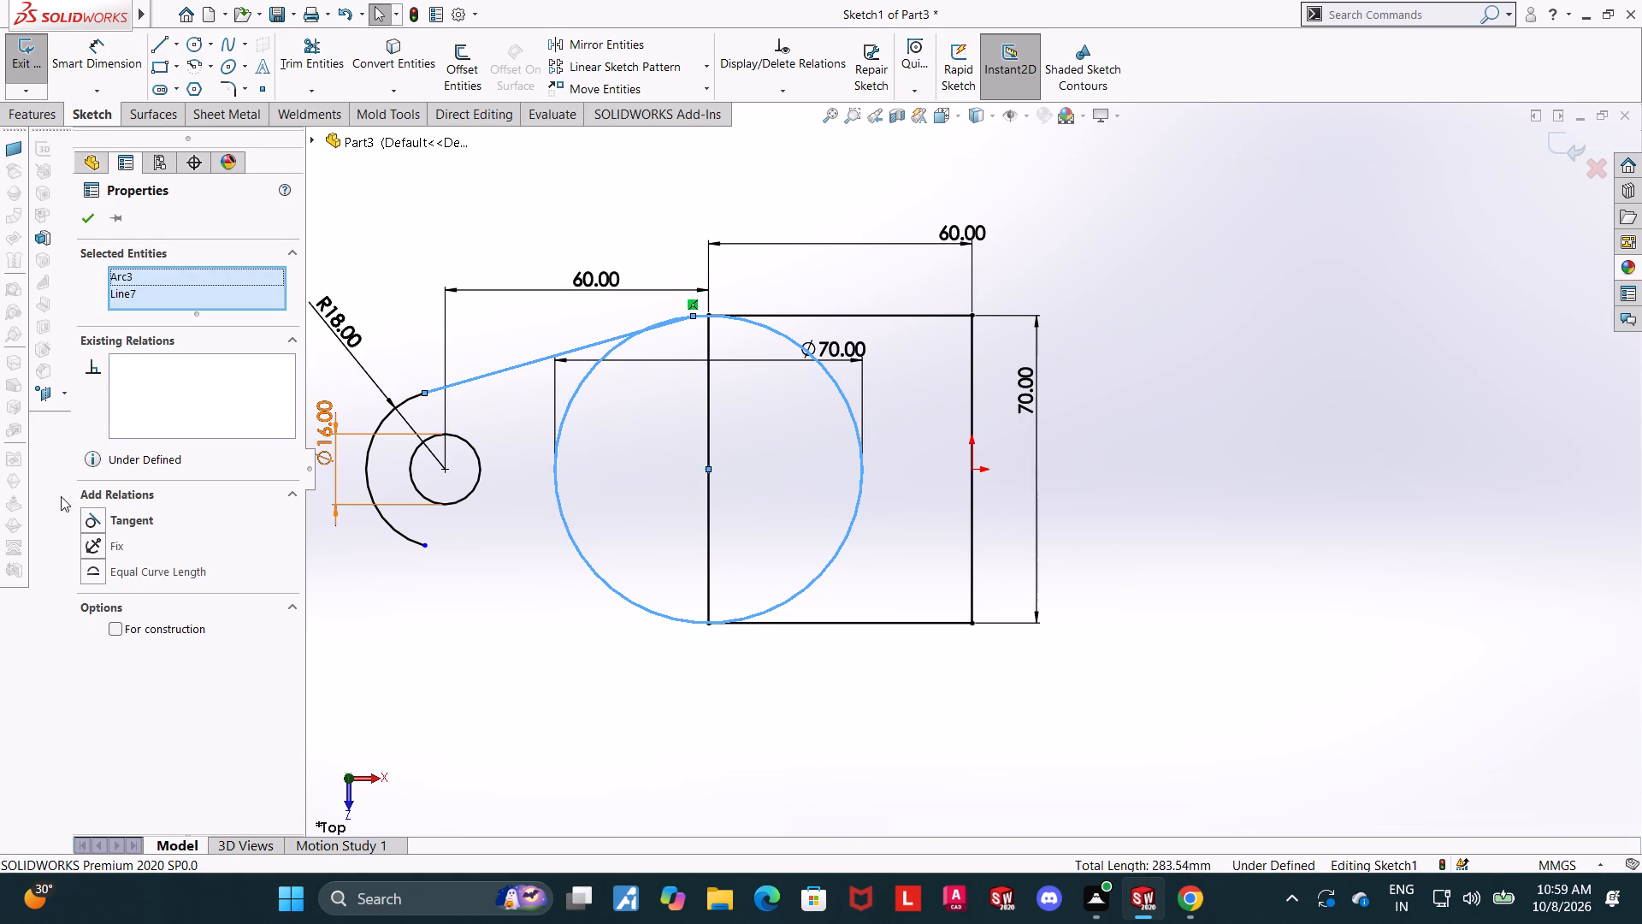
click(89, 525)
key(Escape)
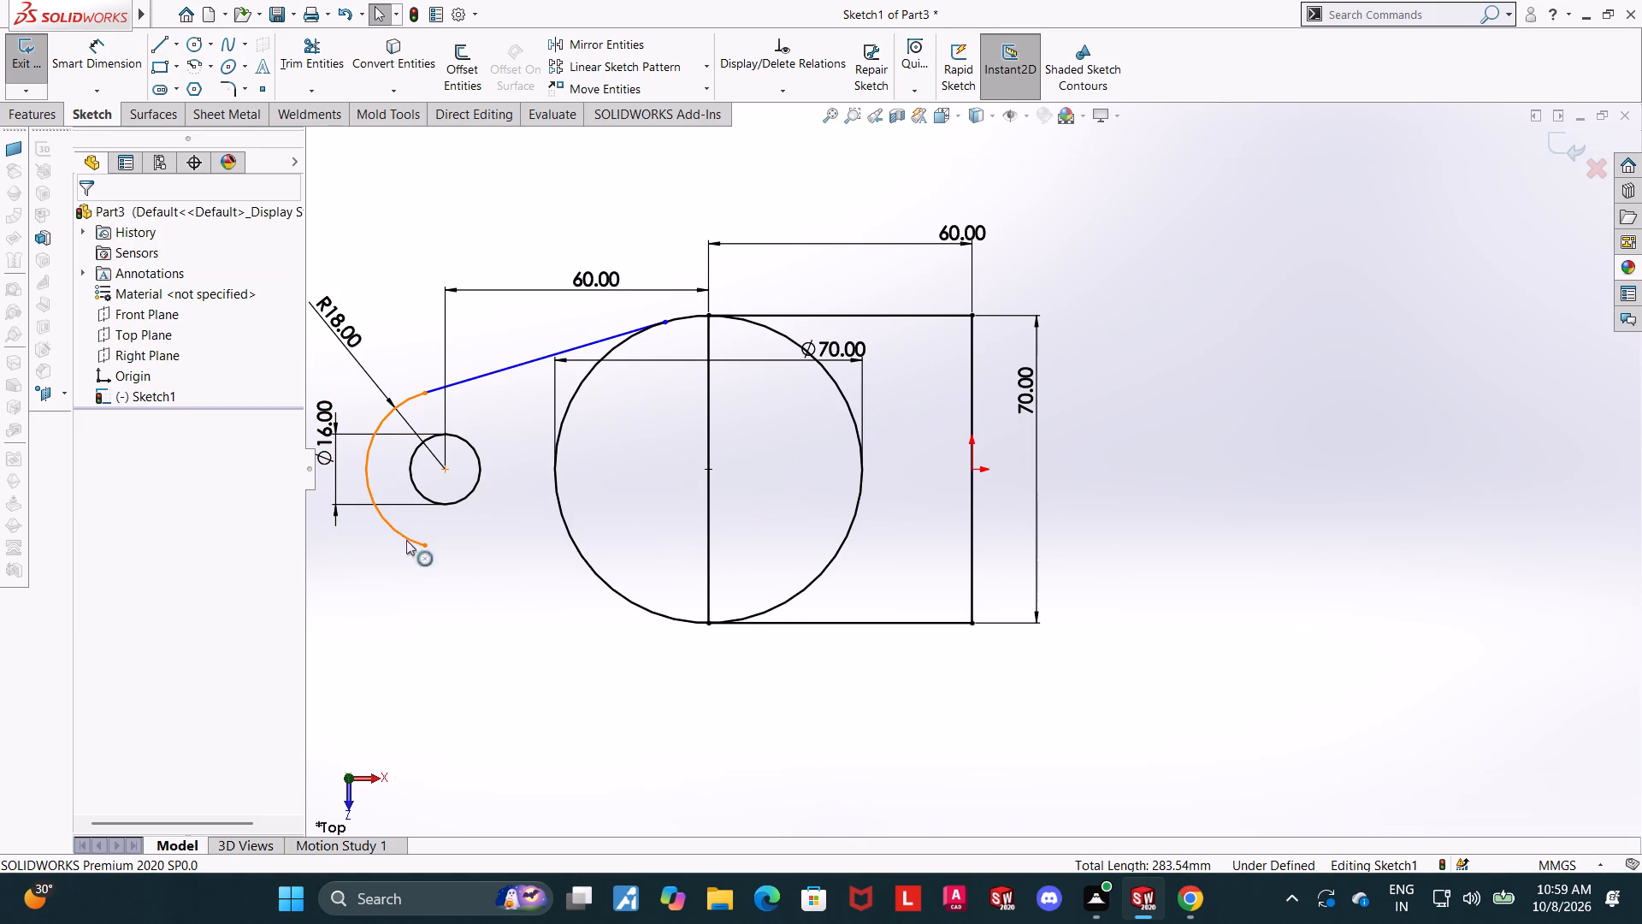
Draw a short horizontal centerline from the origin towards the inside of the rectangle.
click(176, 39)
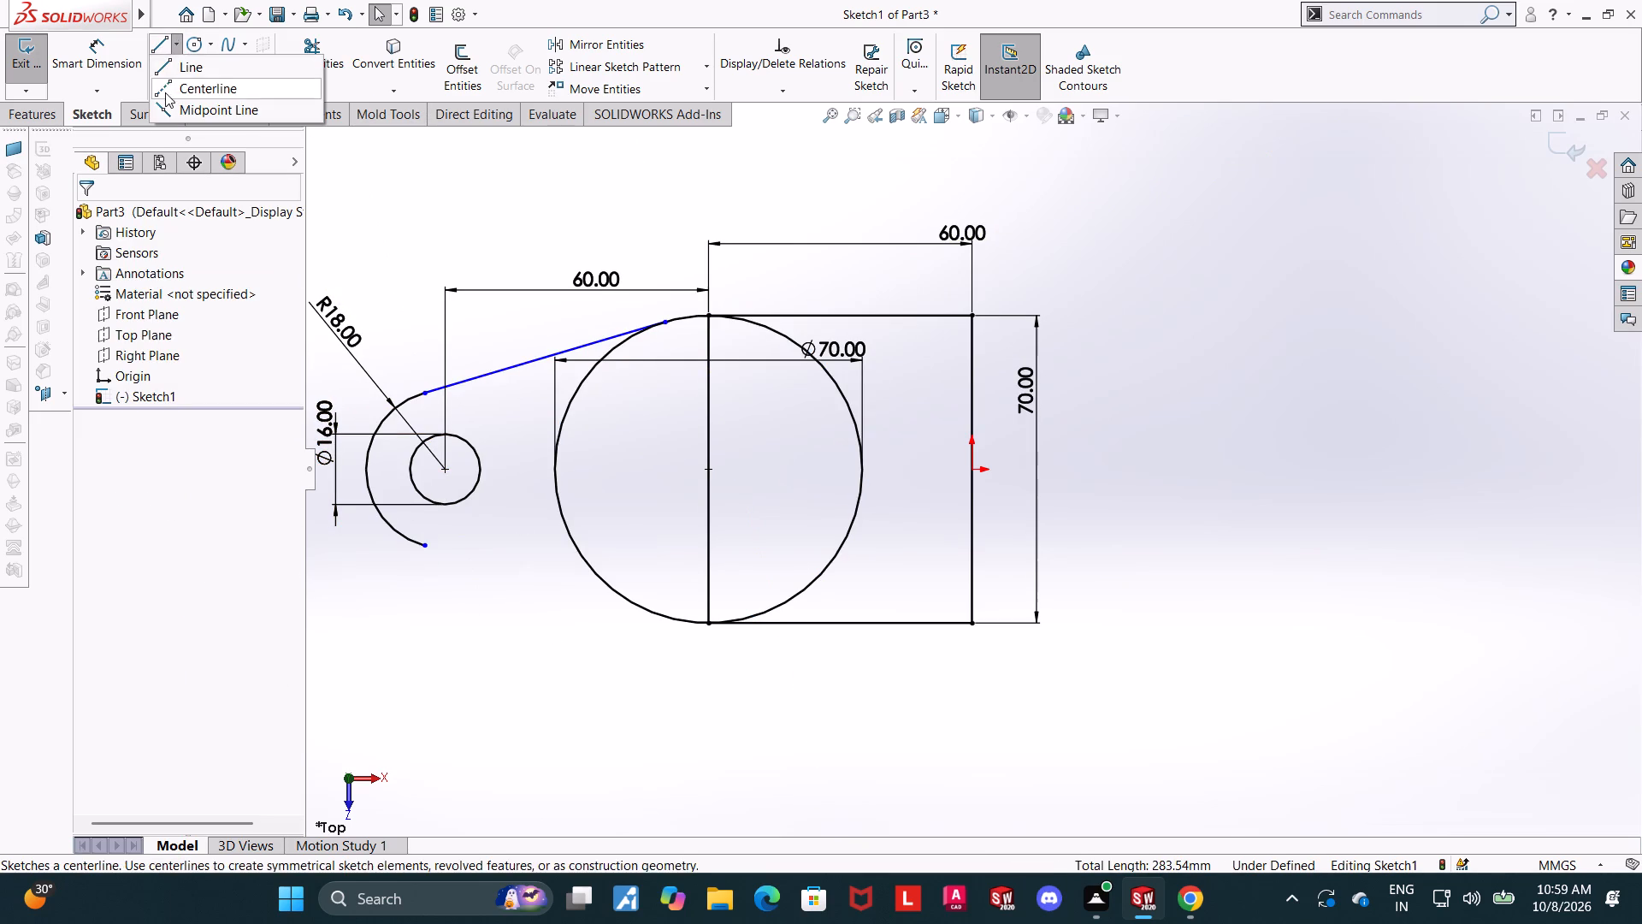
click(165, 92)
click(972, 471)
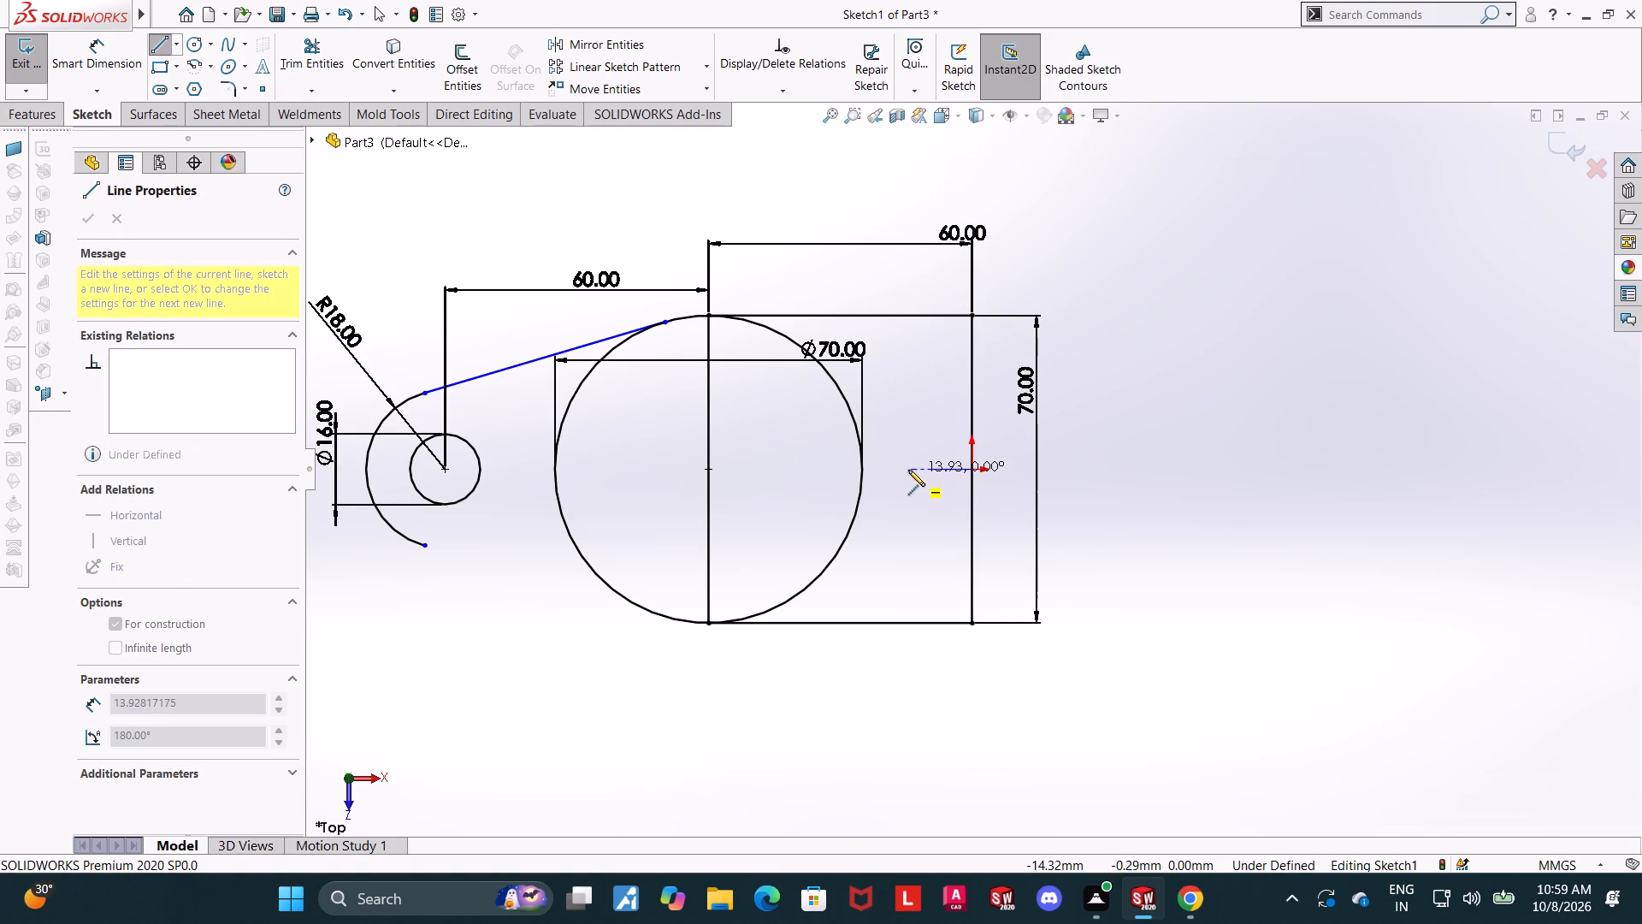
click(907, 472)
key(Escape)
key(Escape)
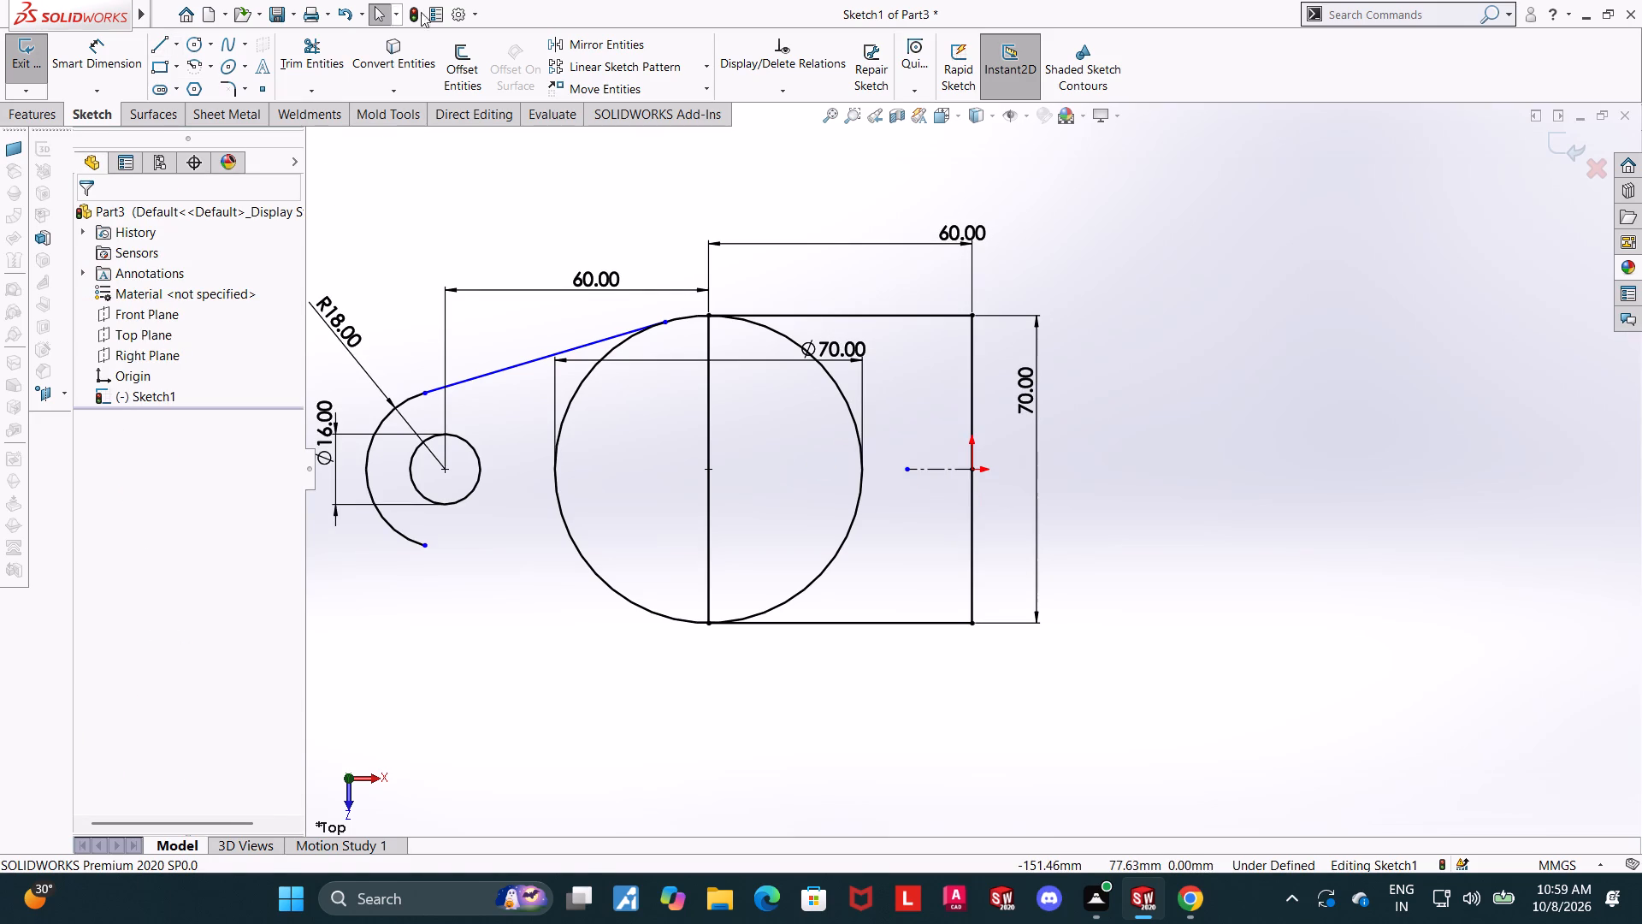
Mirror the upper slanted line about the horizontal centerline, keeping the original.
click(551, 43)
click(522, 365)
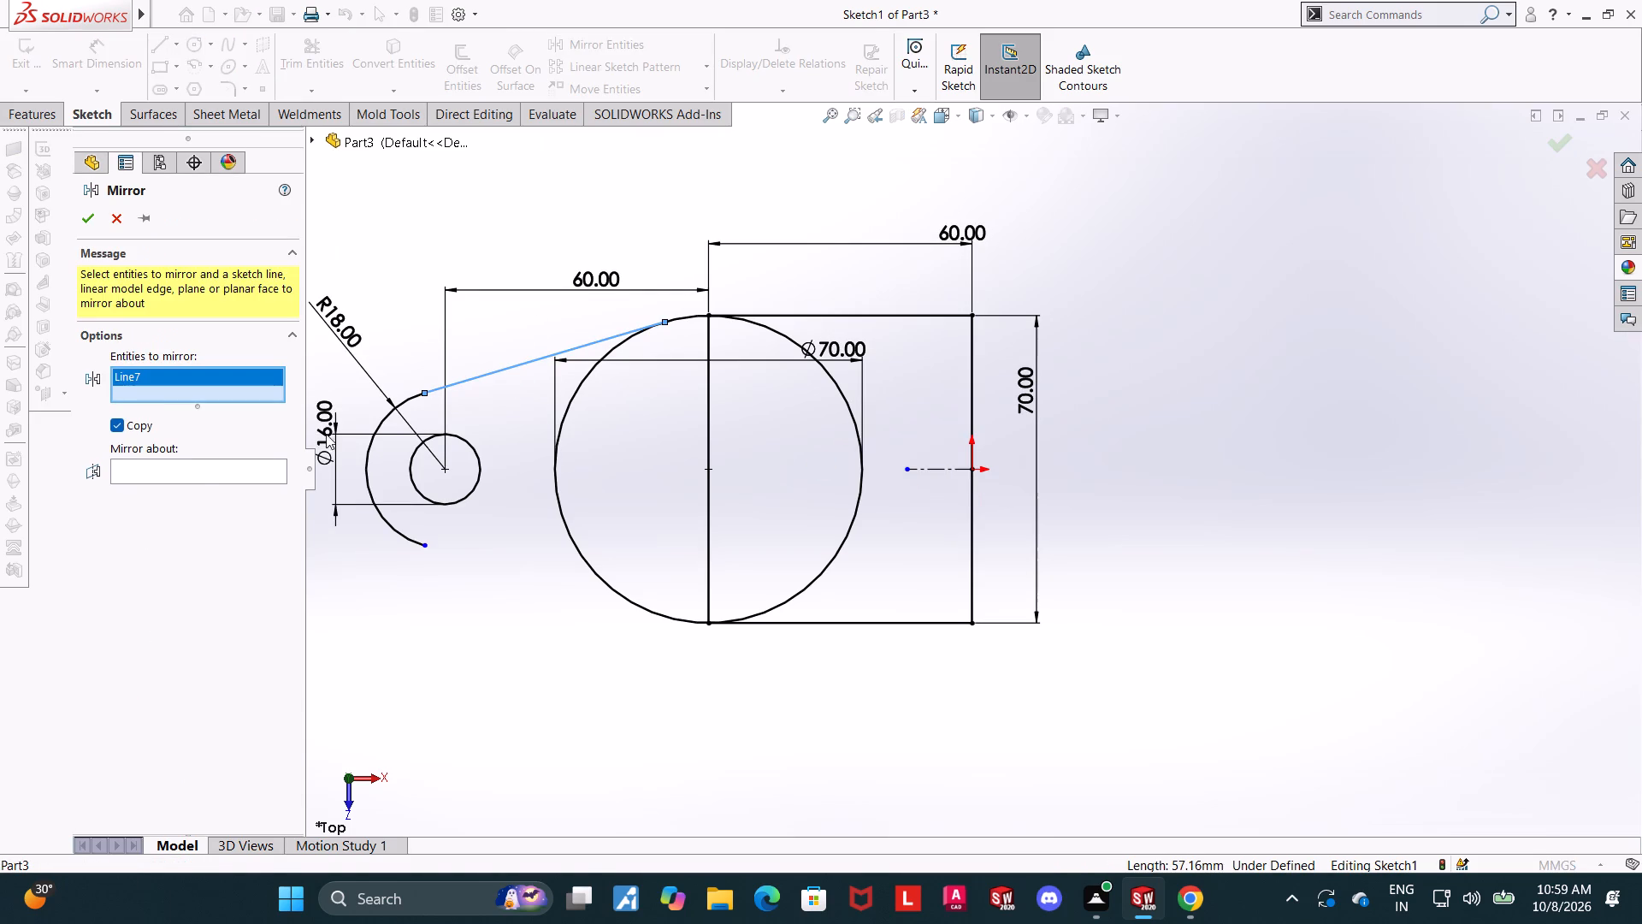
click(194, 459)
click(192, 476)
click(929, 465)
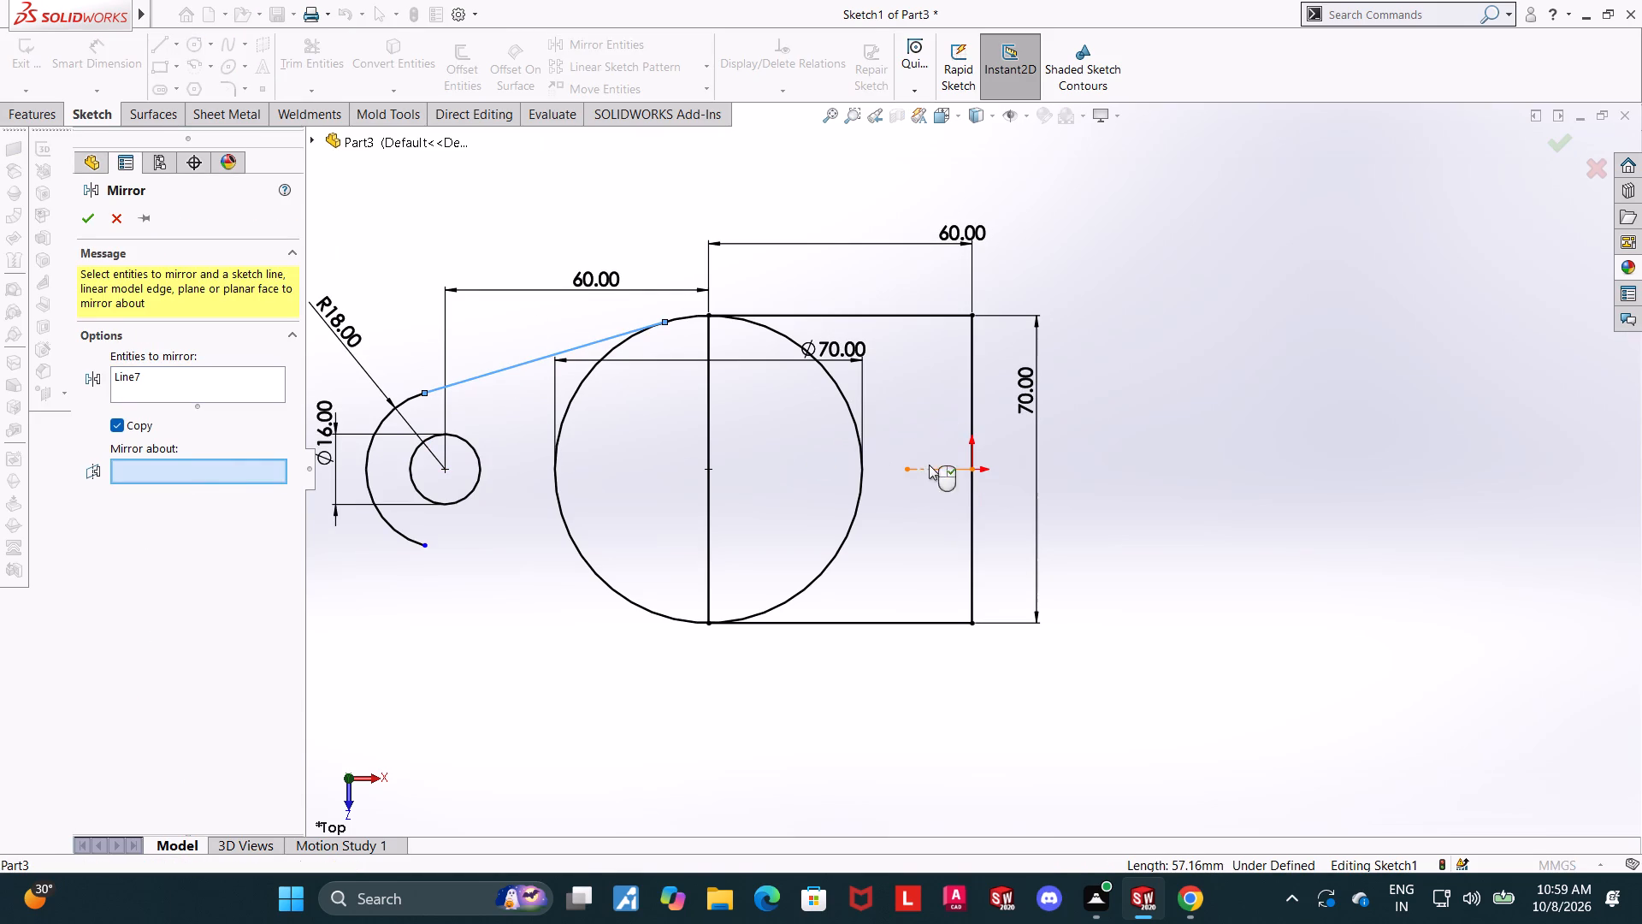
click(80, 222)
Trim away the rectangle's left vertical edge inside the 70 mm circle.
click(319, 60)
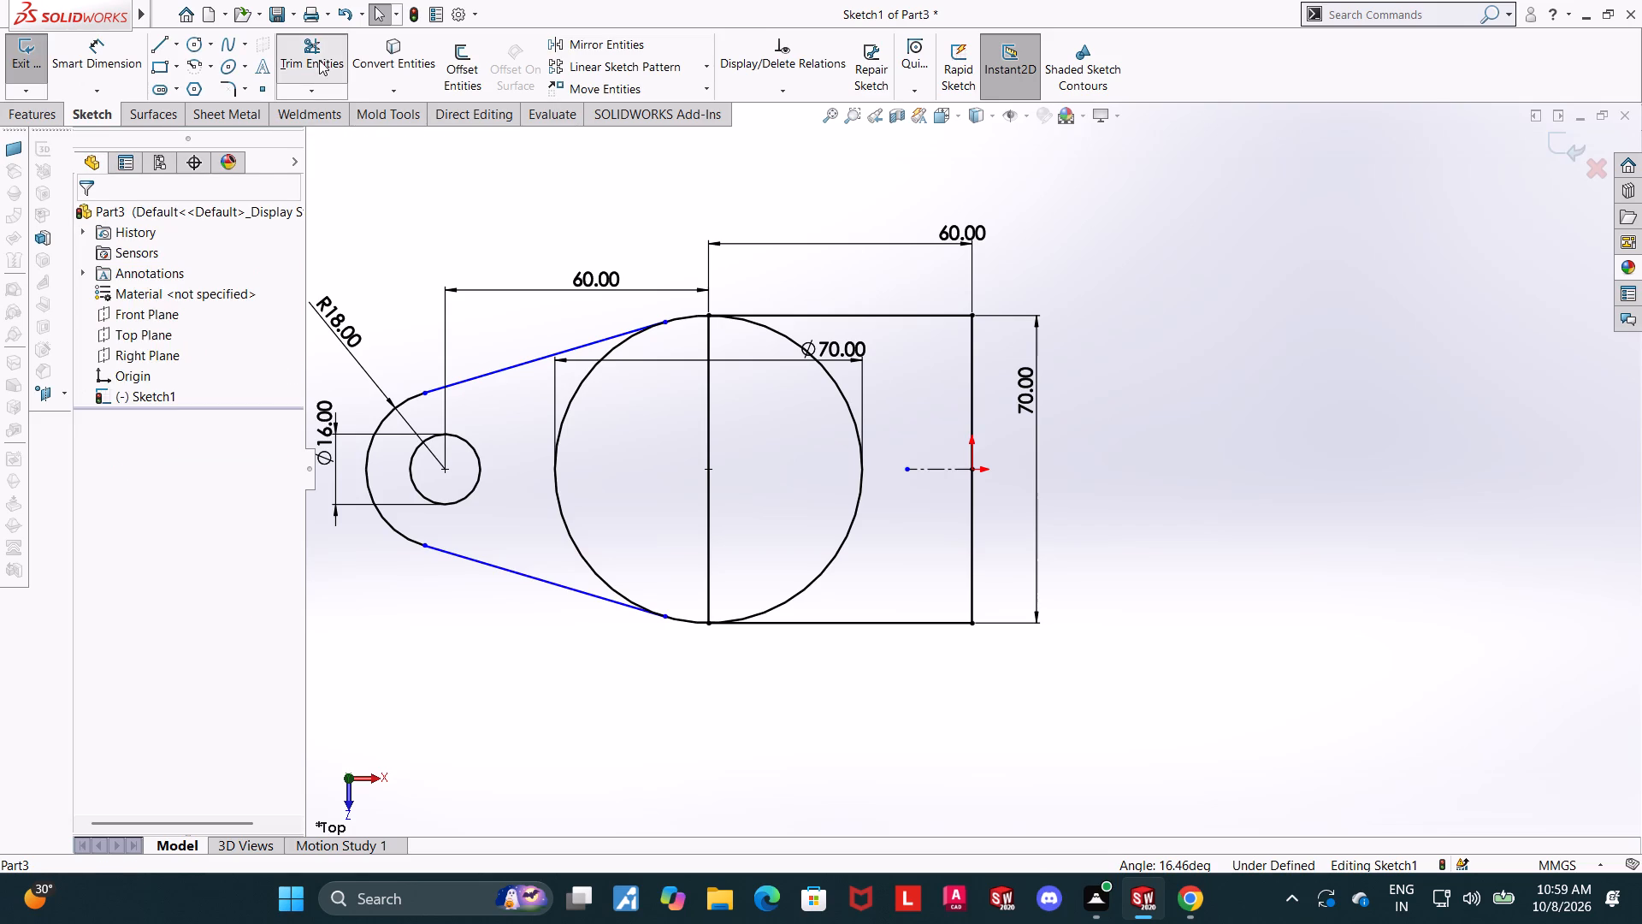
drag(627, 529, 574, 521)
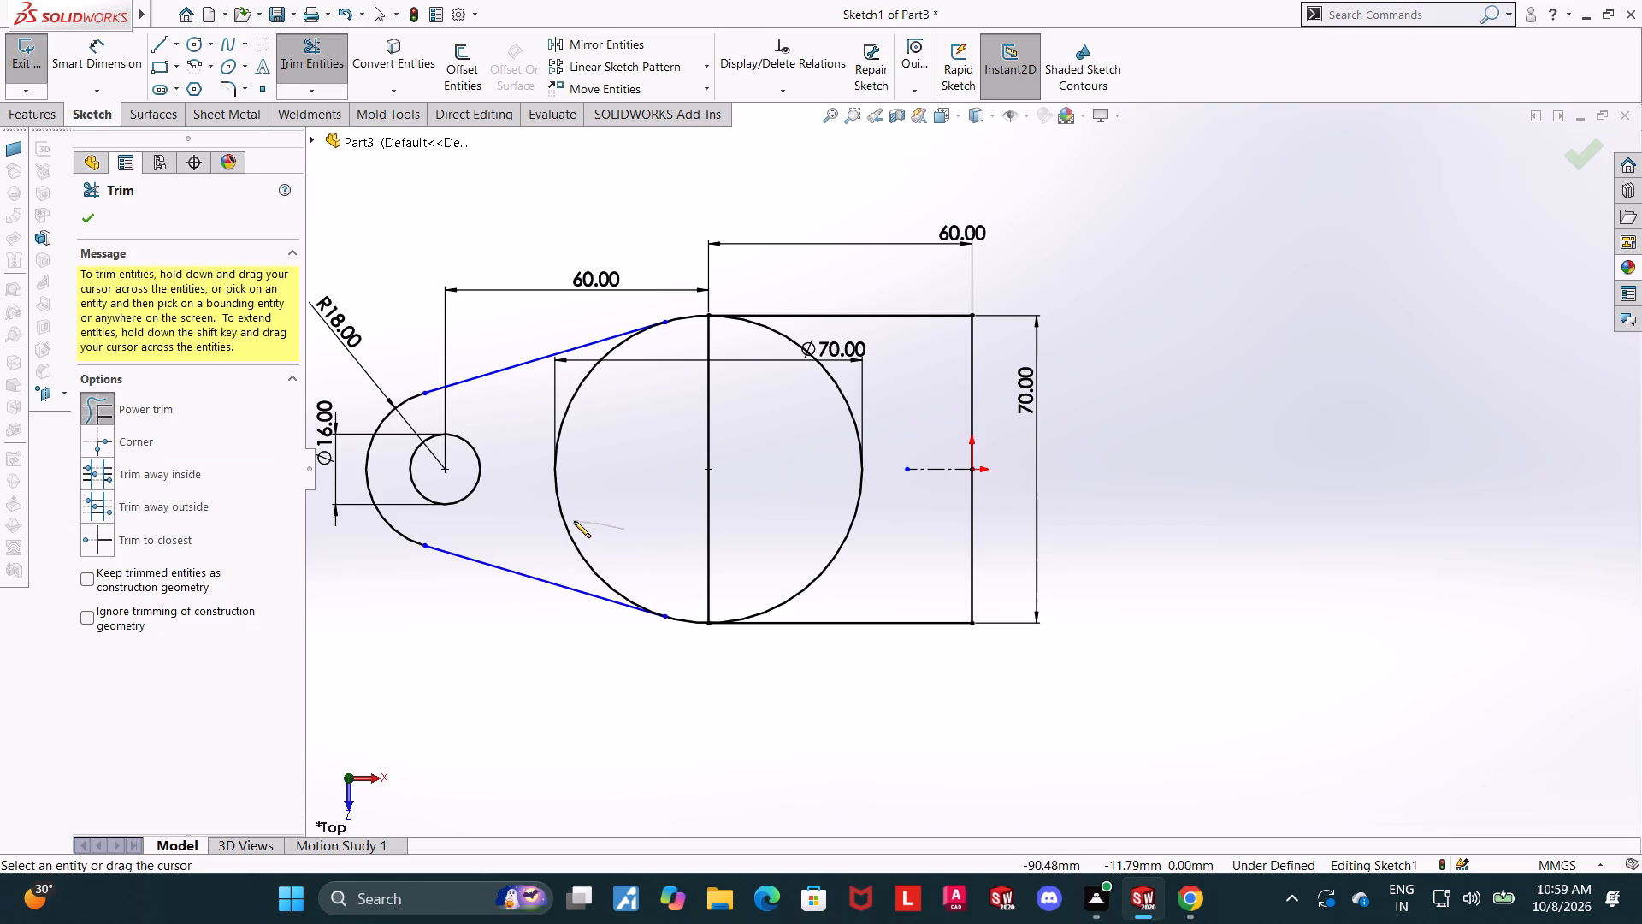
drag(574, 521, 774, 512)
key(Escape)
key(Escape)
key(Escape)
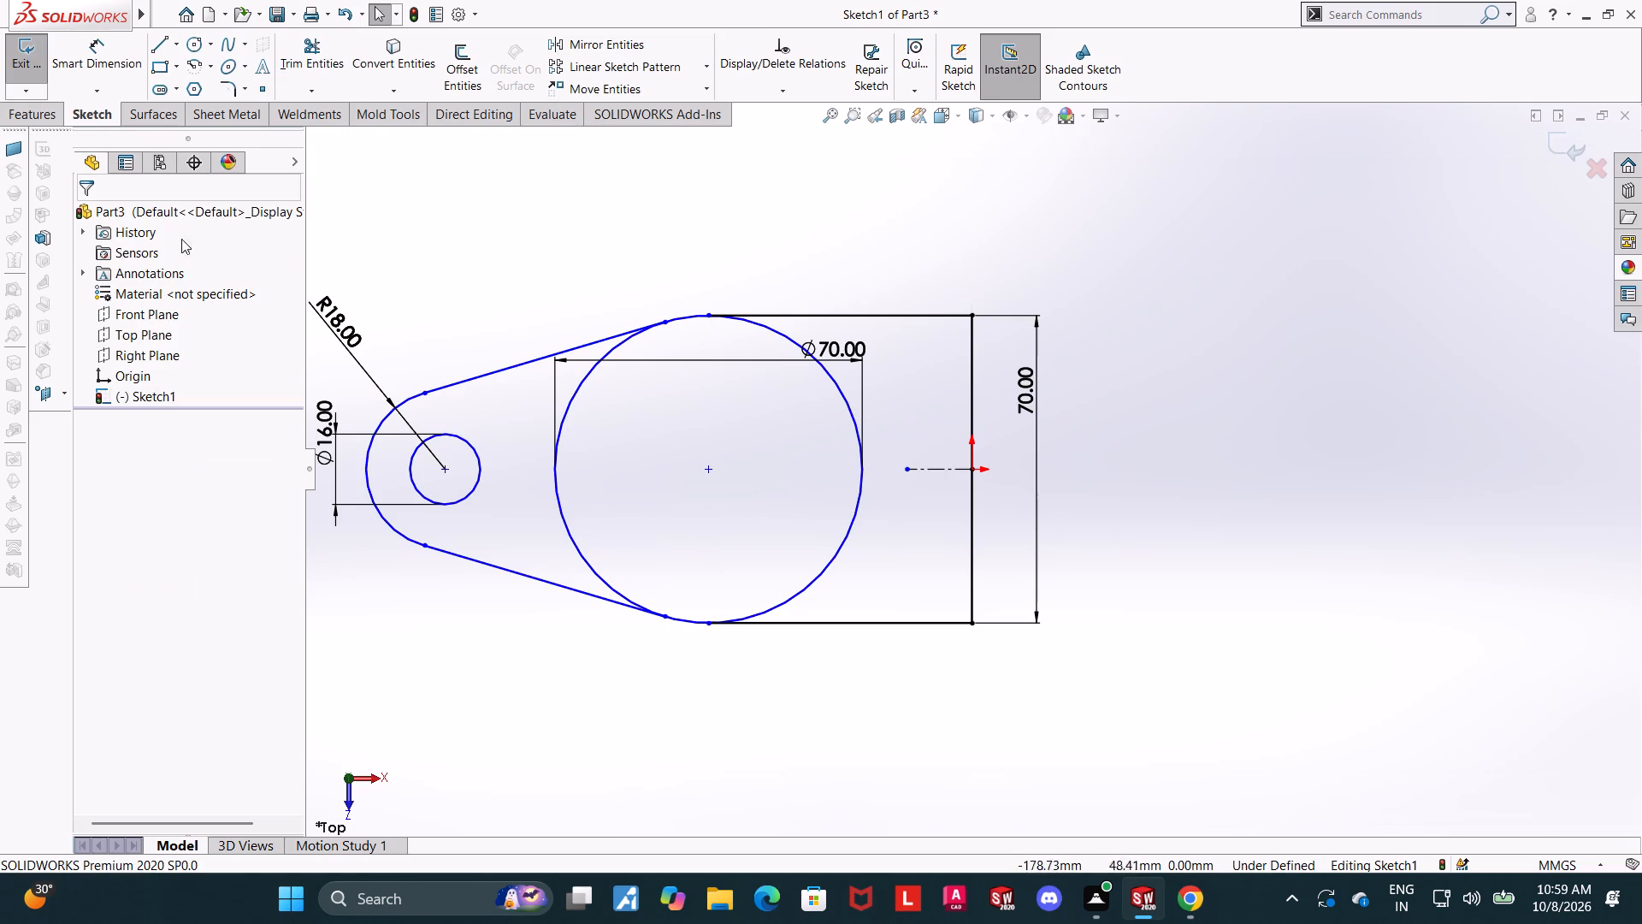
Dimension the horizontal distance from the 70 mm circle's centre to the rectangle's right vertical edge.
click(86, 62)
click(110, 59)
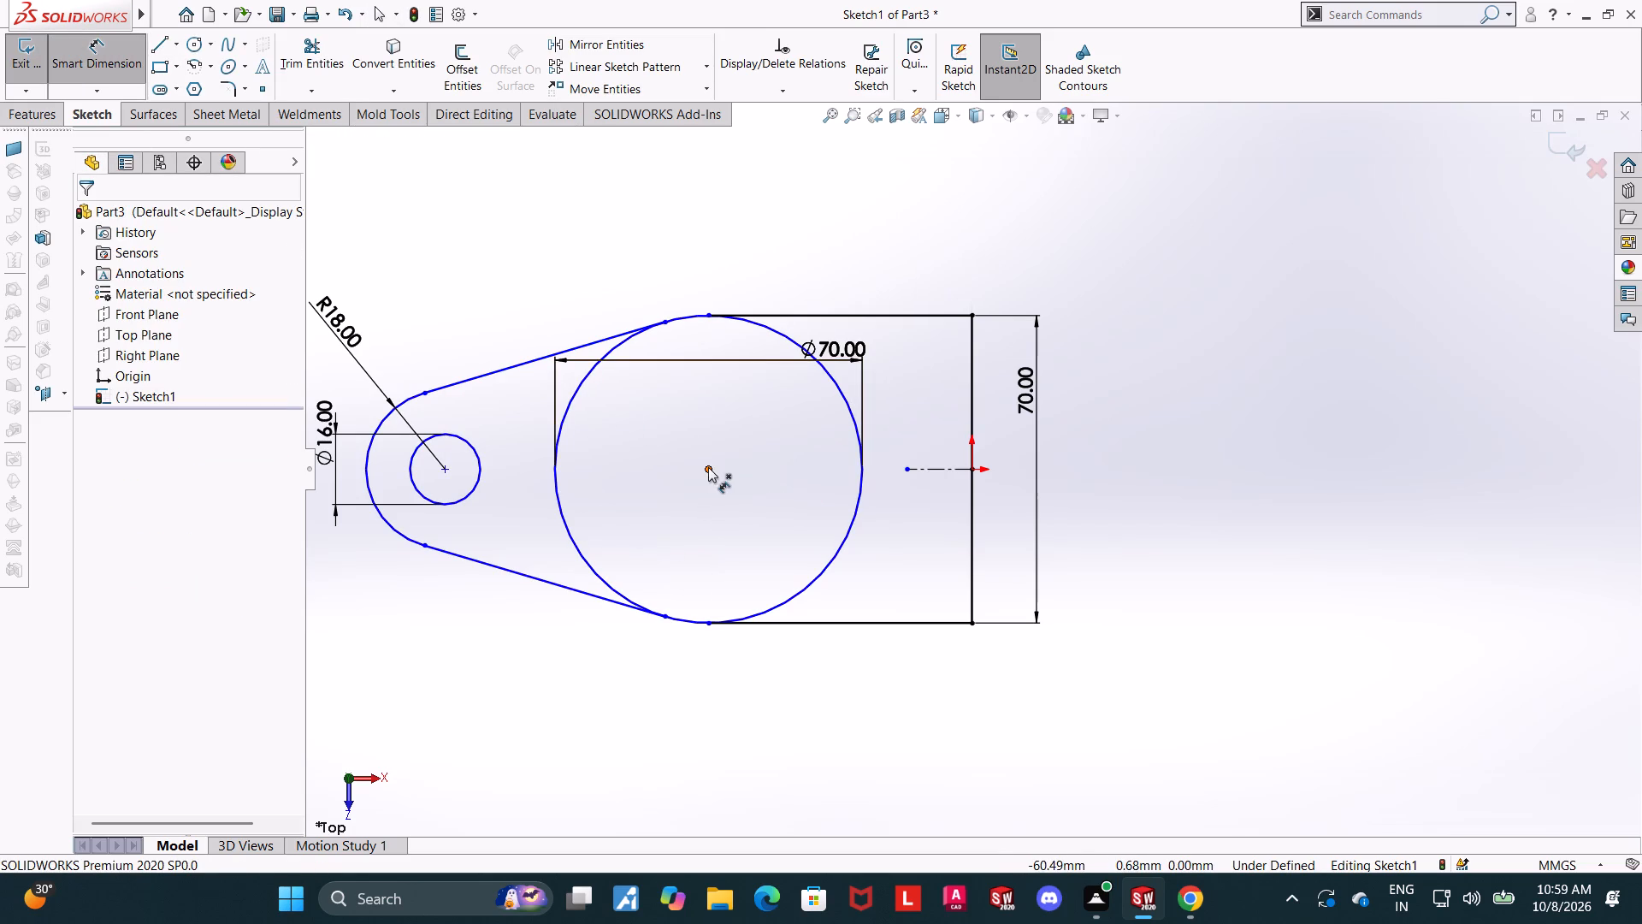
click(708, 467)
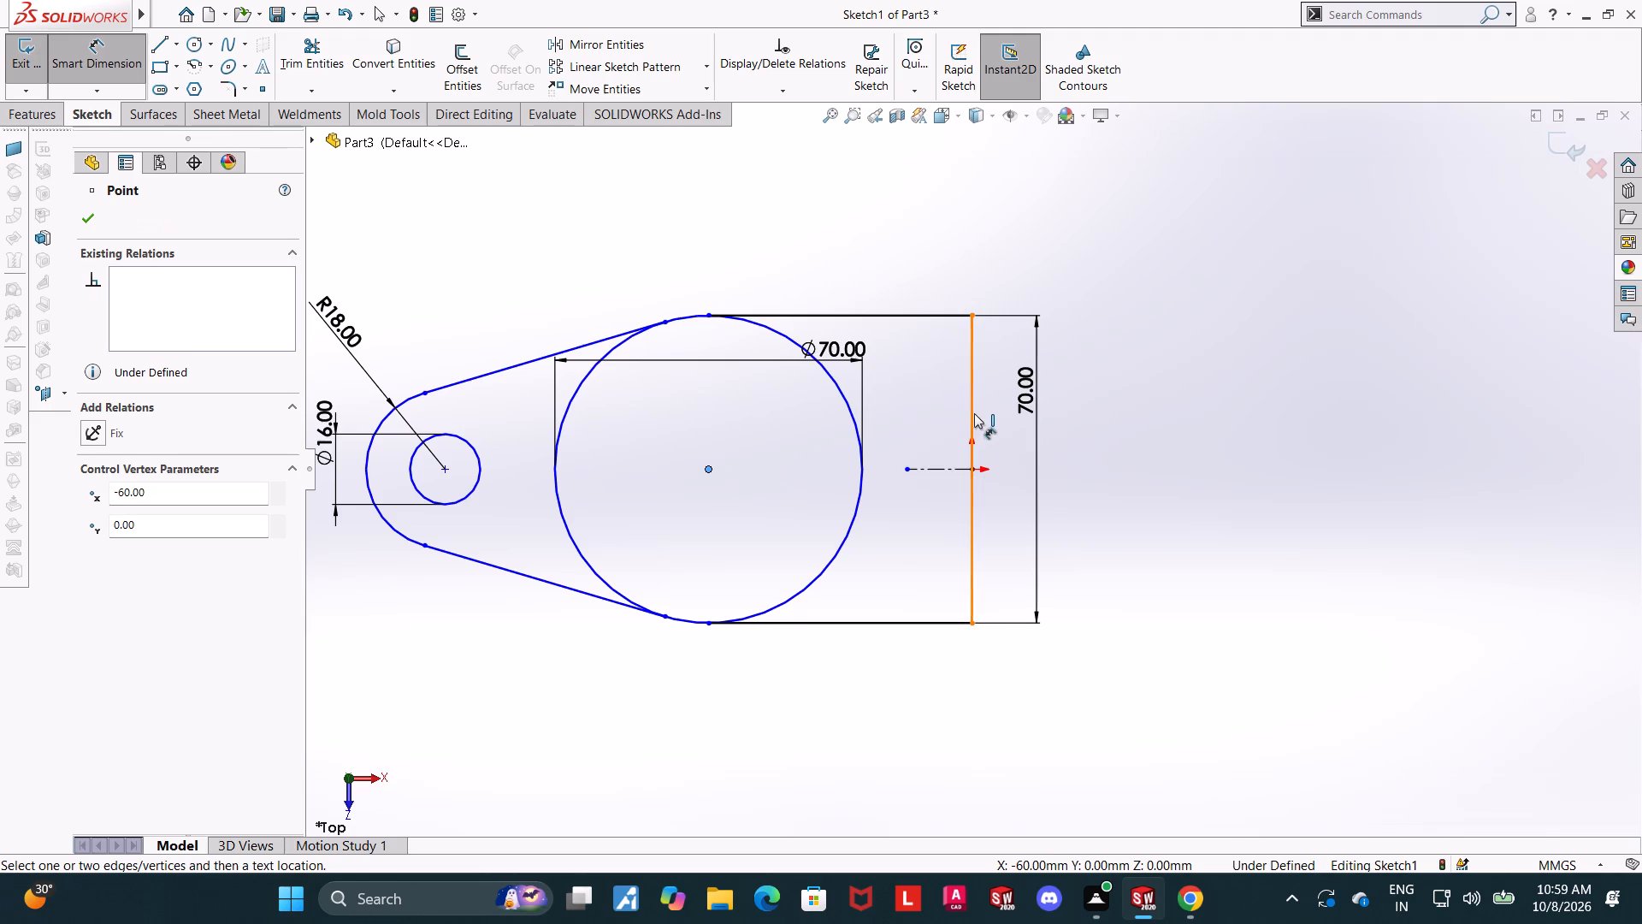
click(974, 407)
click(806, 210)
click(737, 183)
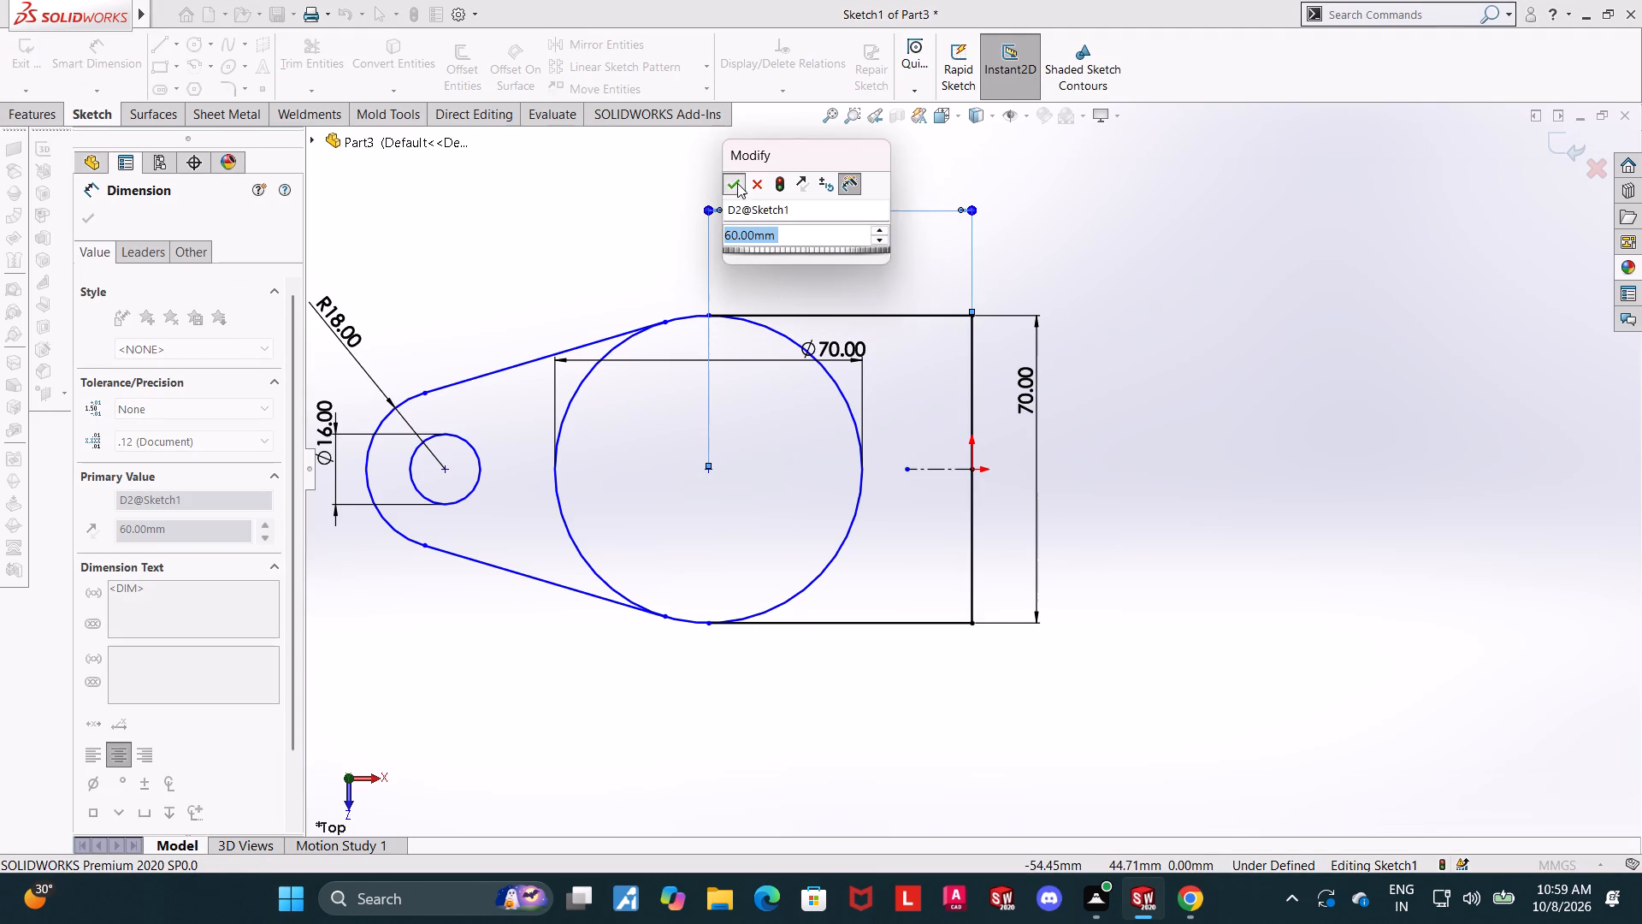
Dimension the horizontal distance between the centres of the 16 mm and 70 mm circles.
click(444, 470)
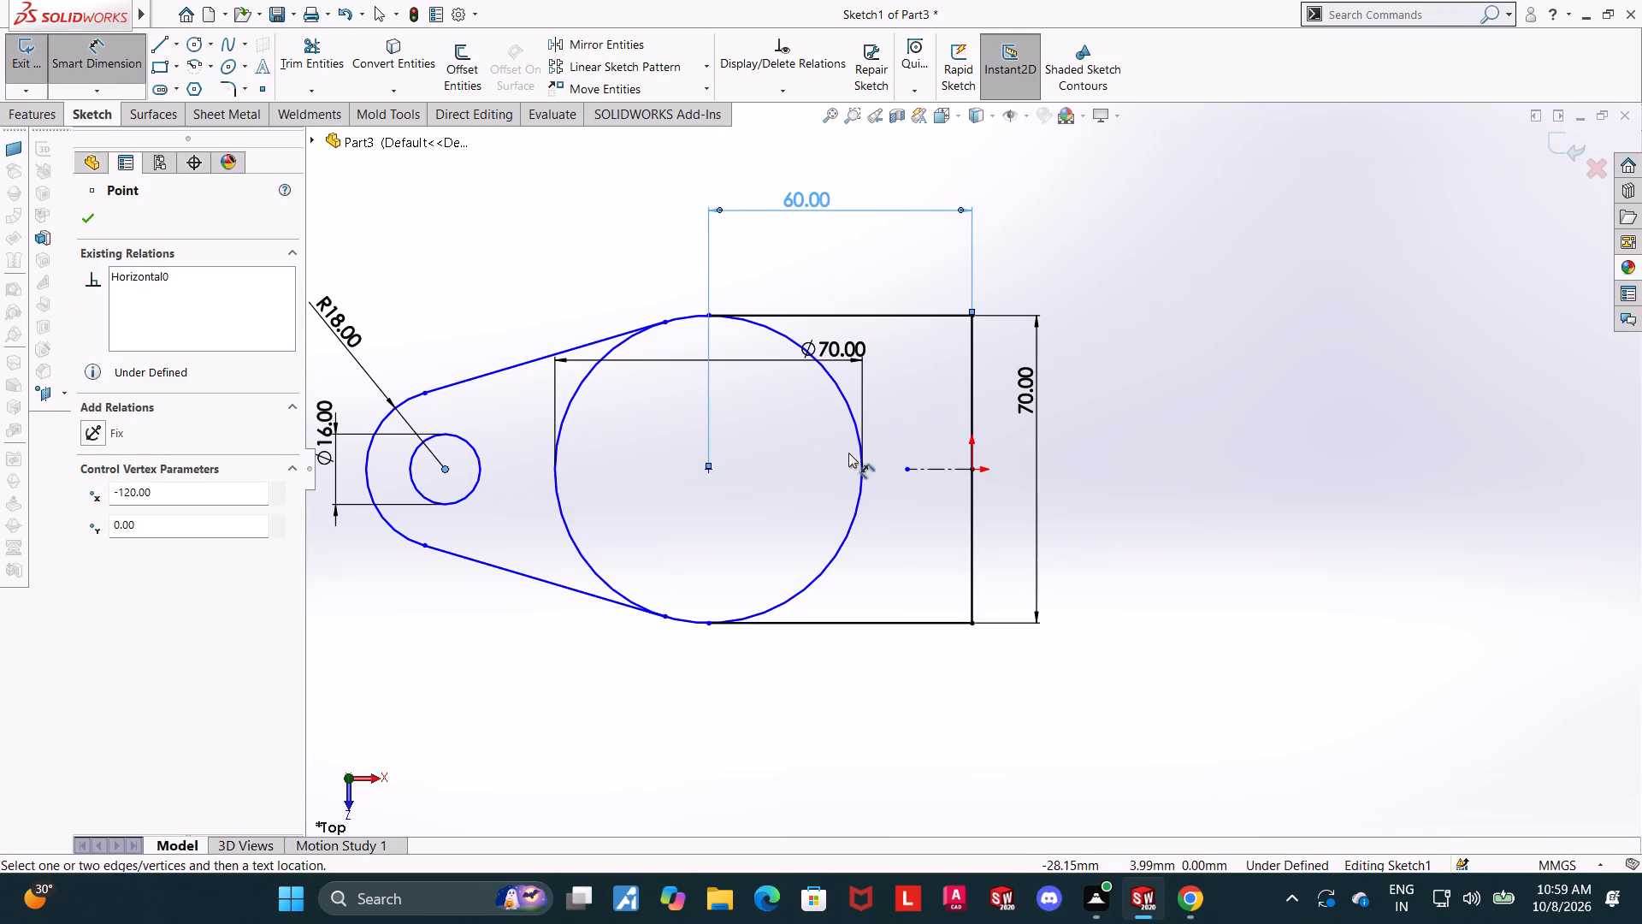
click(706, 472)
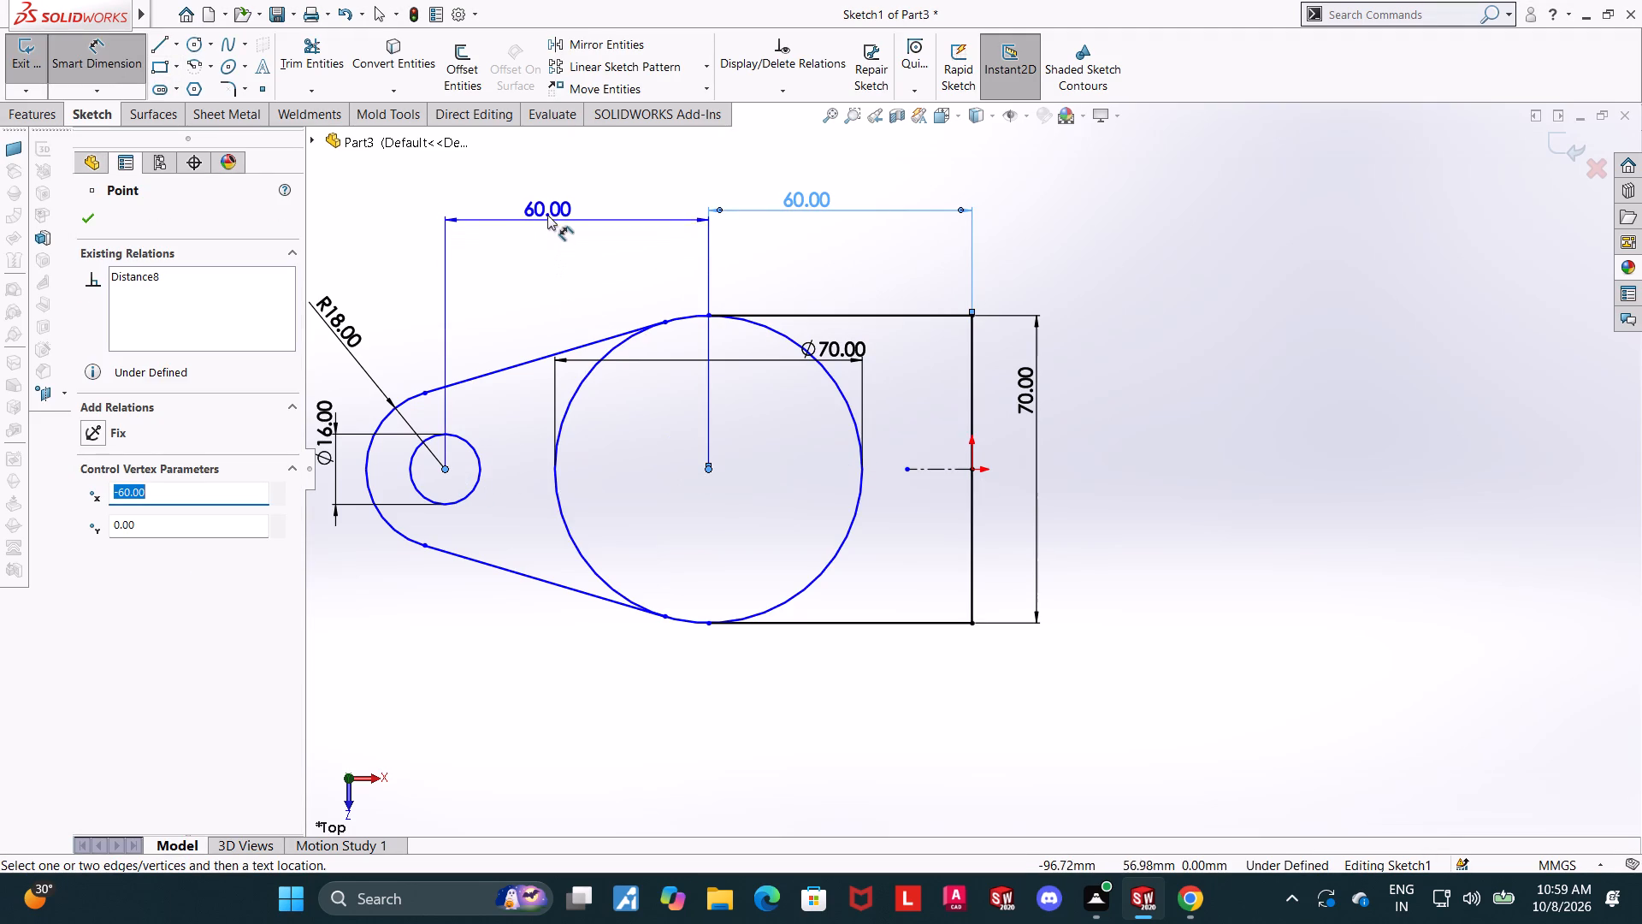
click(547, 213)
key(Escape)
key(Escape)
scroll(705, 318, up, 1)
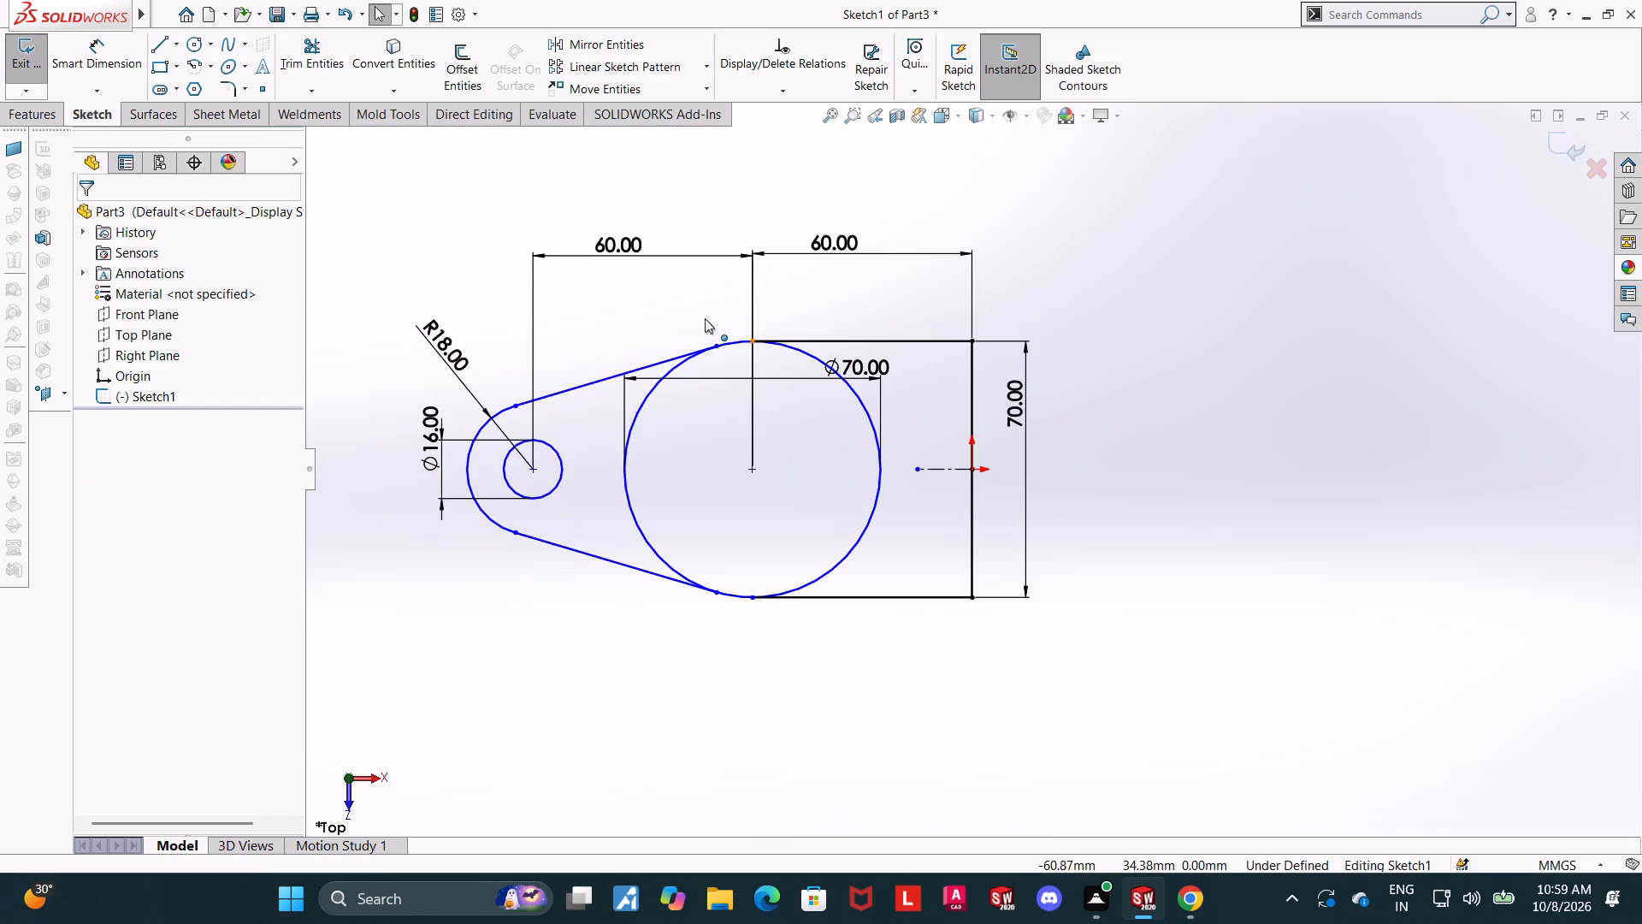
key(Escape)
Trim the 70 mm circle's left and right inner arcs, leaving only the short arcs blending the slanted lines into the horizontal edges.
click(95, 50)
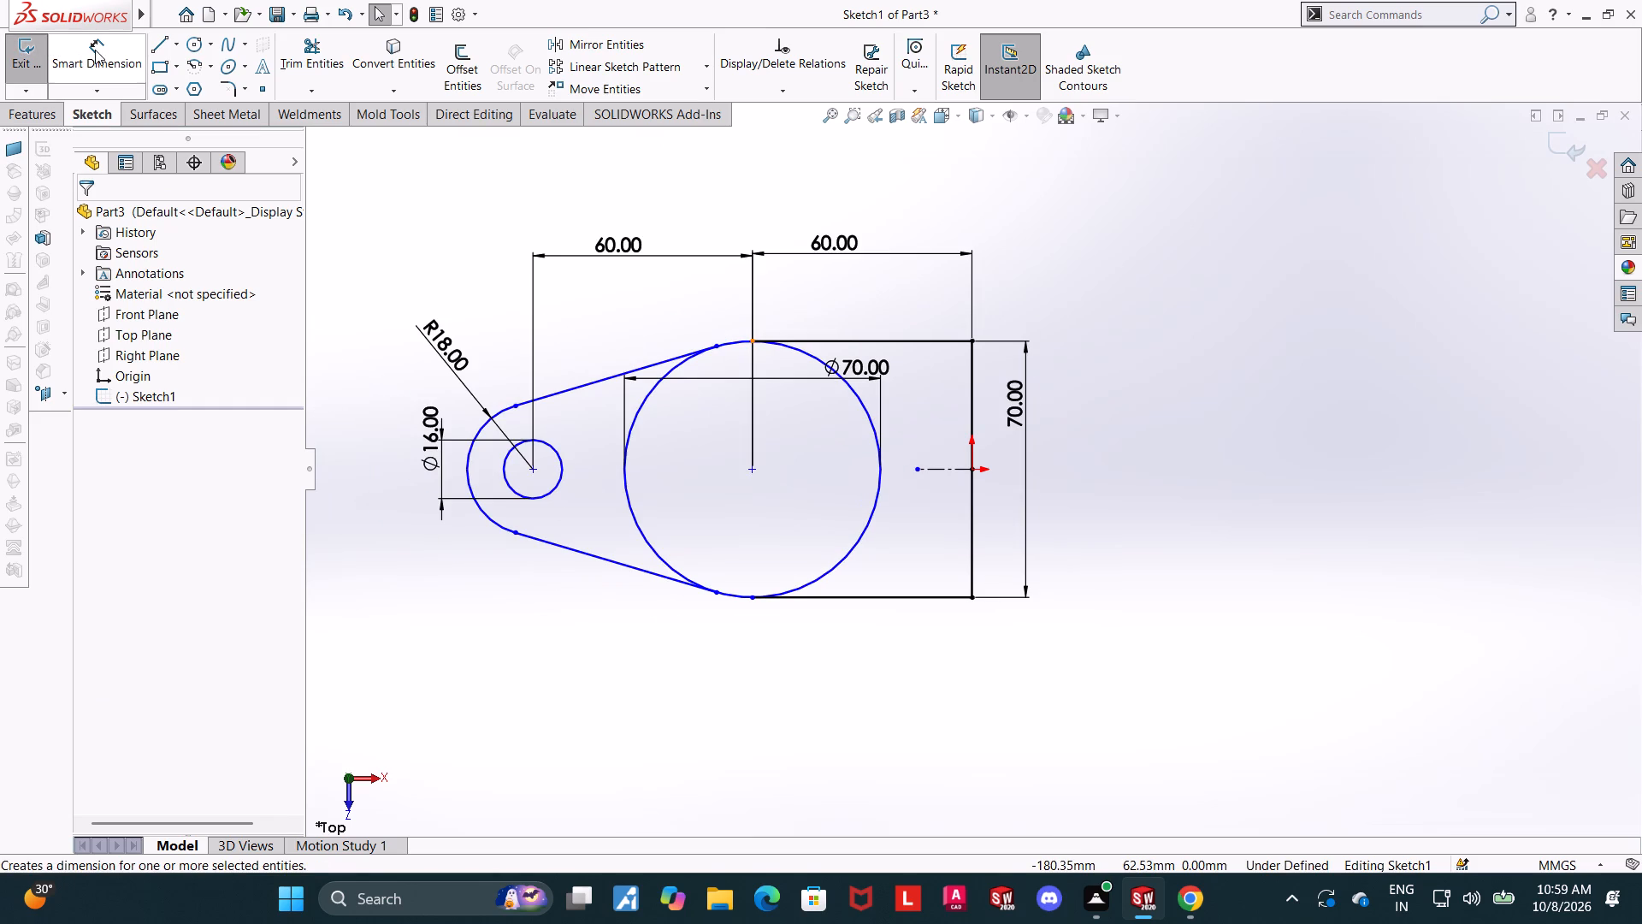
scroll(777, 535, up, 1)
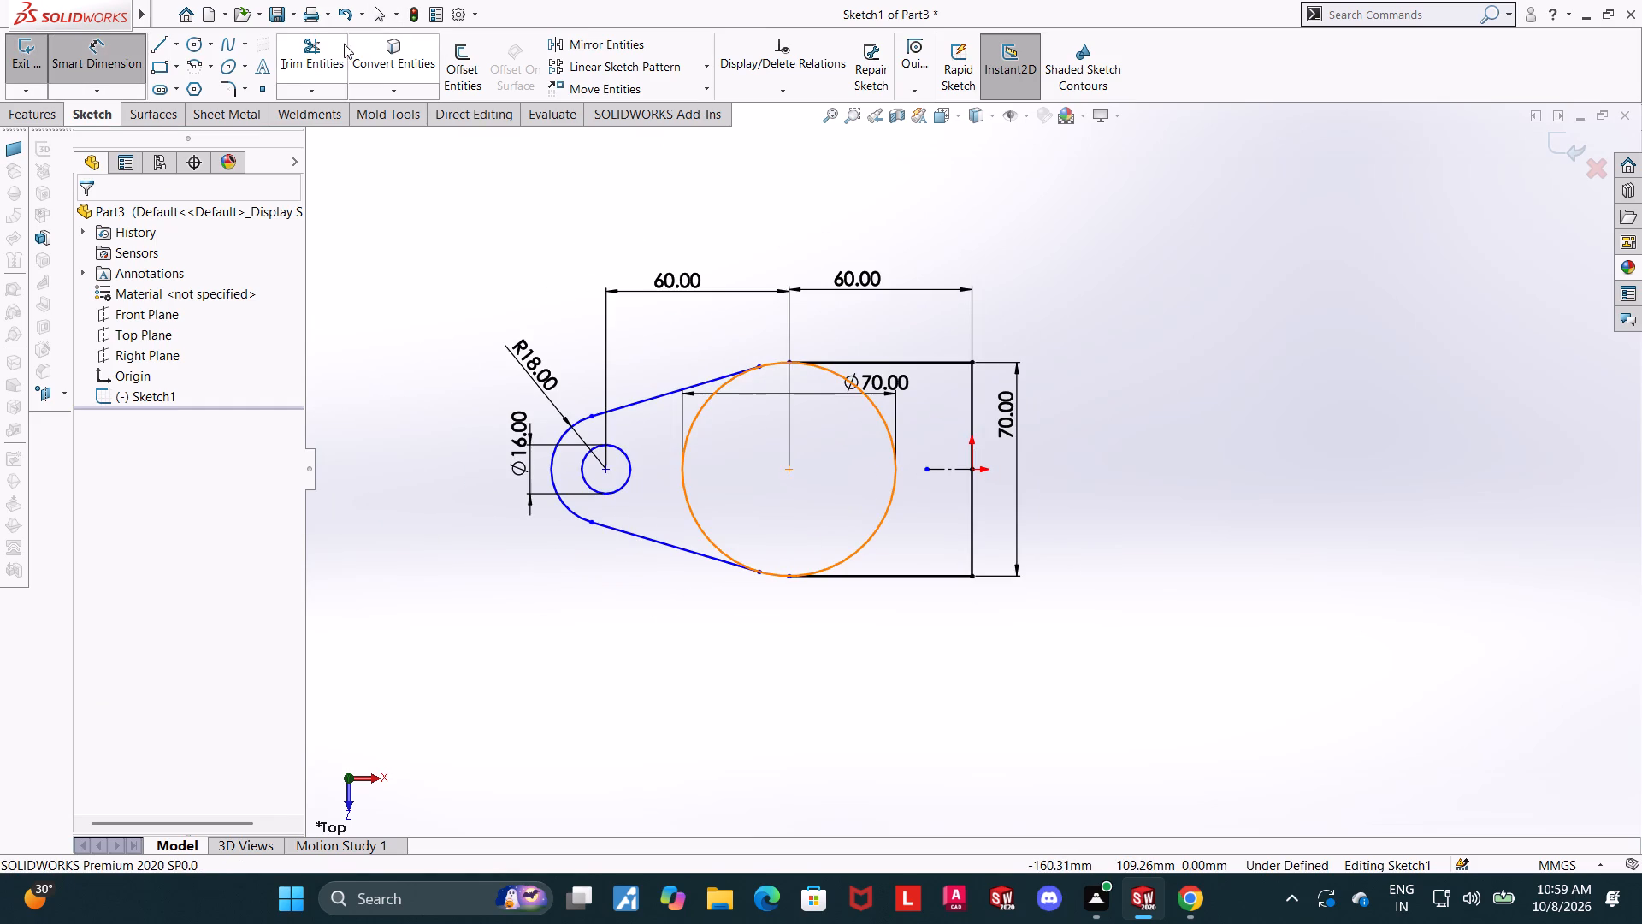
click(342, 44)
drag(737, 509, 675, 504)
click(892, 524)
drag(901, 524, 895, 521)
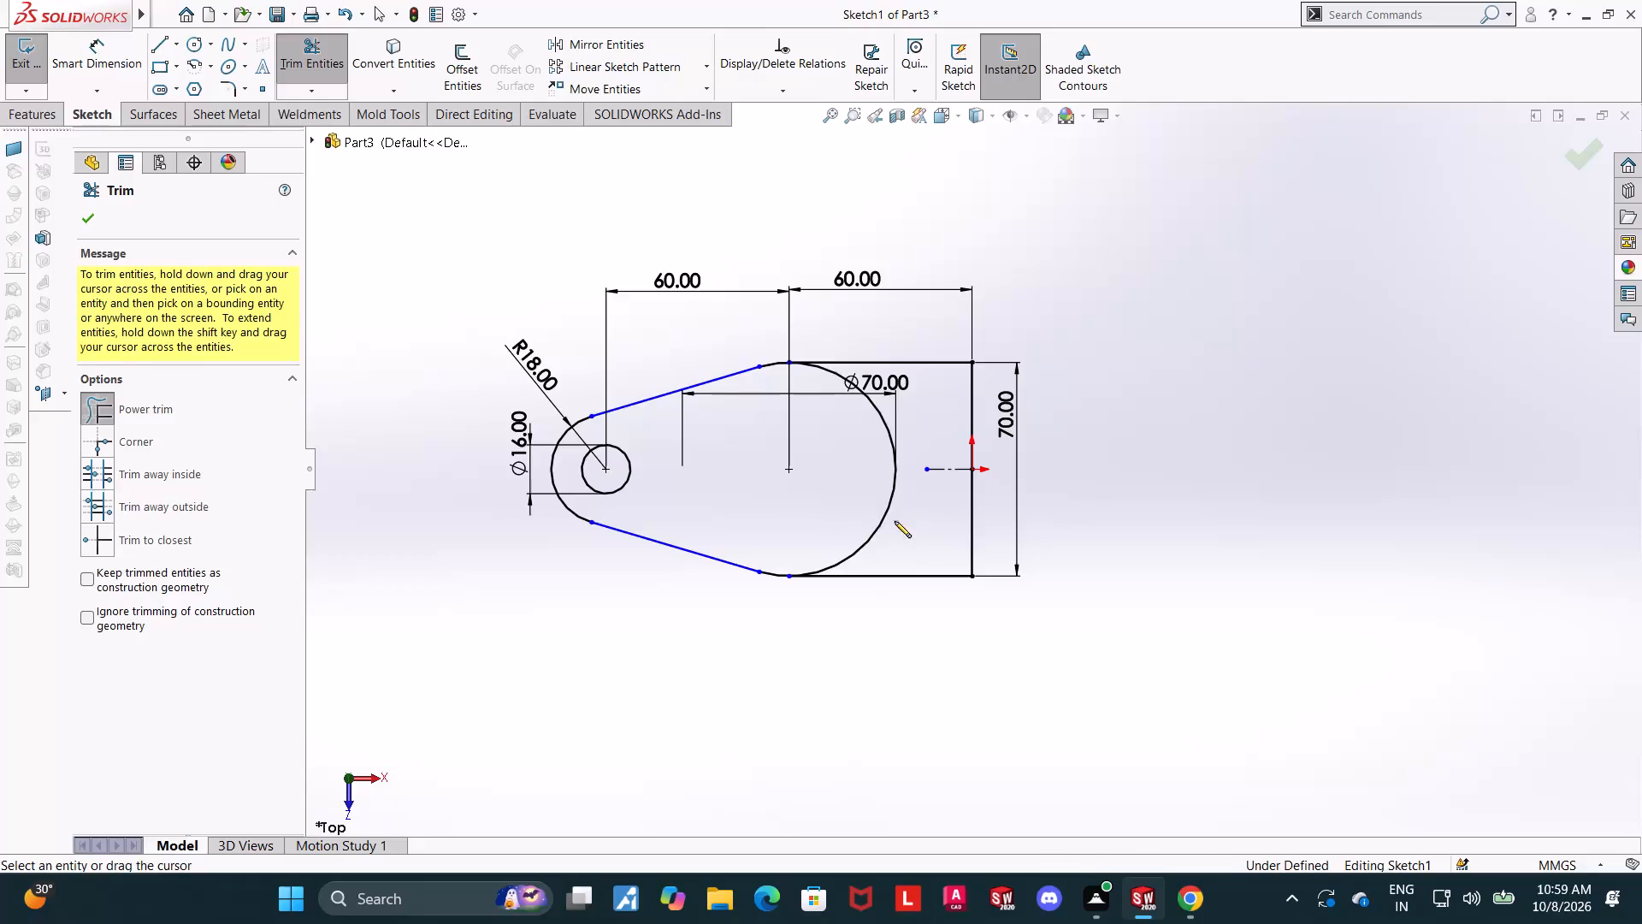
drag(895, 521, 841, 496)
key(Escape)
key(Escape)
key(Escape)
scroll(880, 447, up, 2)
scroll(880, 447, down, 5)
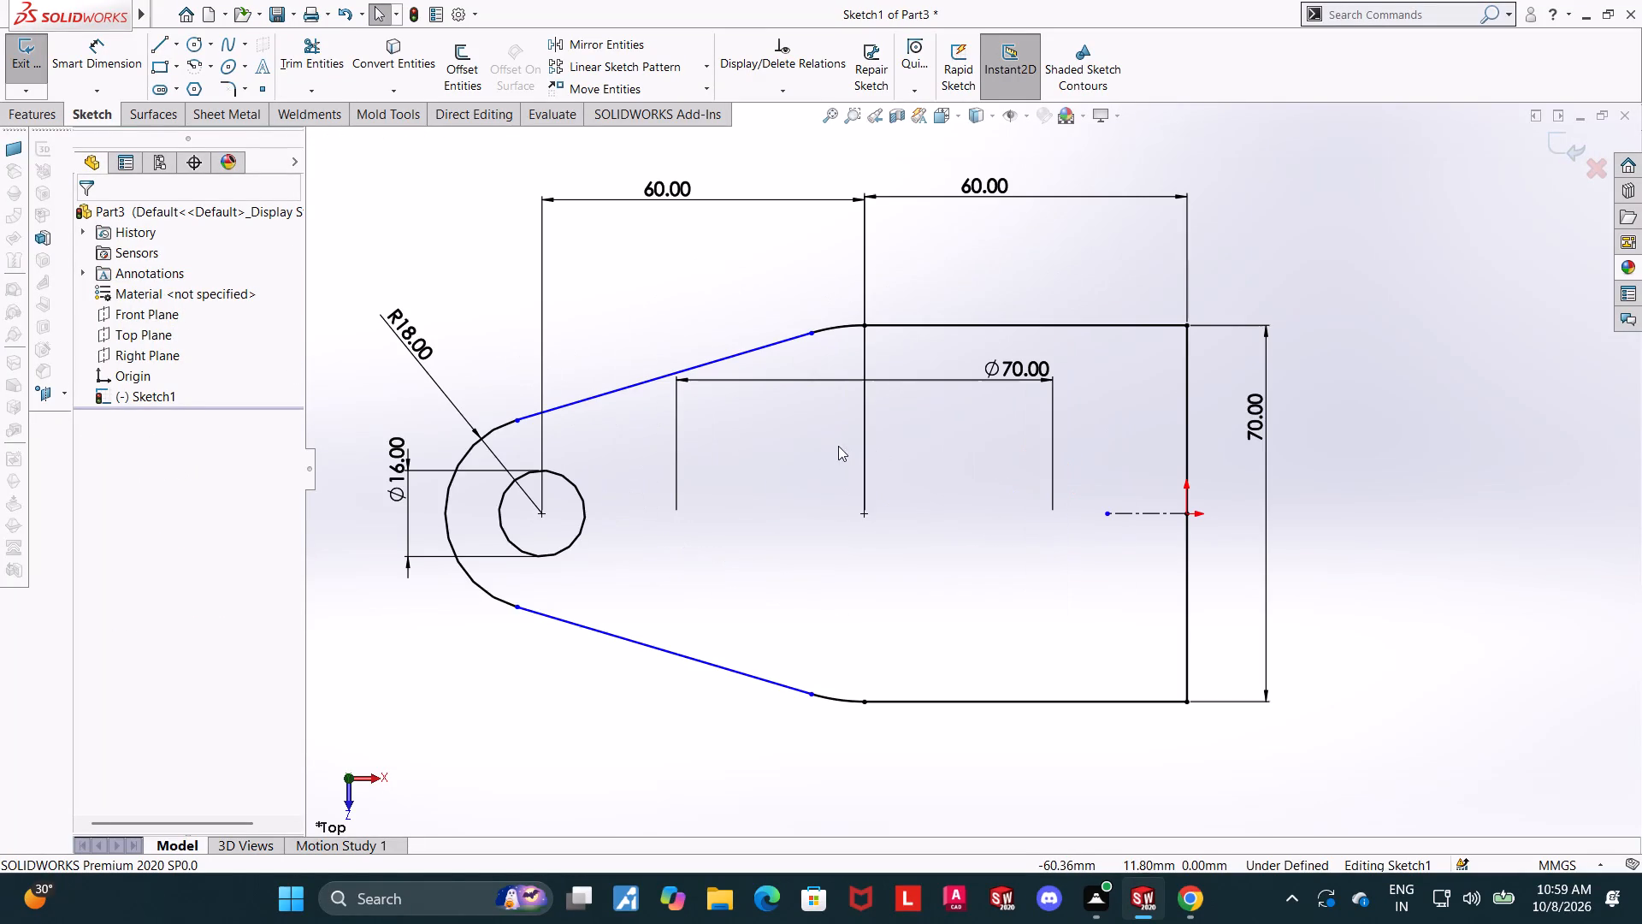
Add tangent relations between the R18 arc and both the upper and lower slanted lines.
key(Escape)
key(Escape)
click(493, 428)
ctrl+click(544, 417)
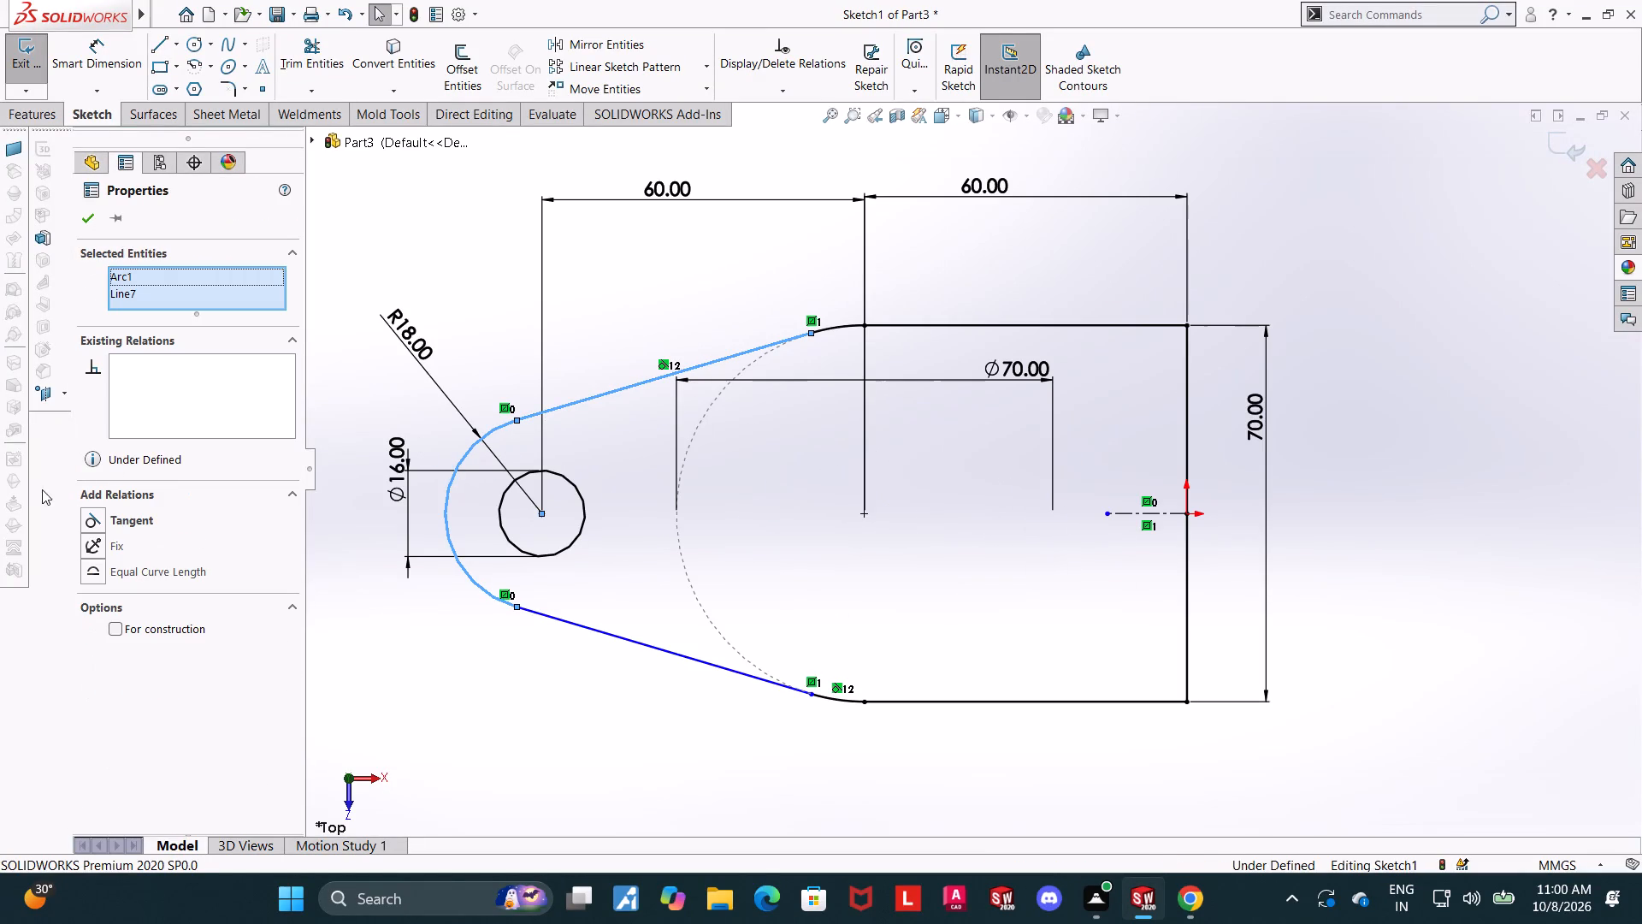
click(98, 511)
key(Escape)
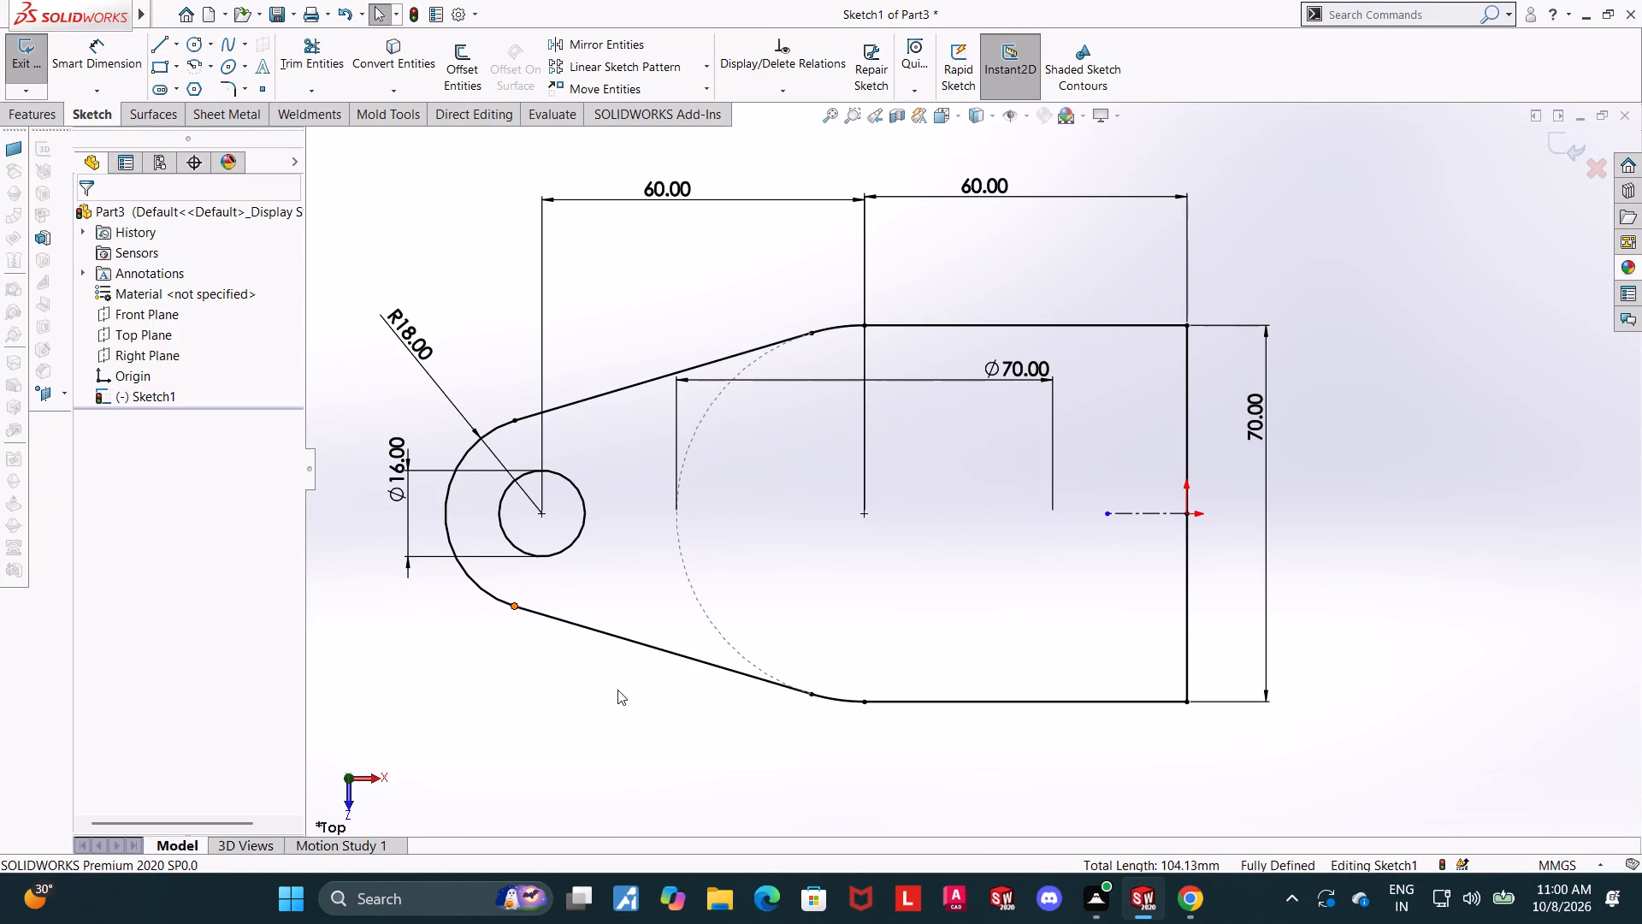
click(672, 692)
ctrl+click(508, 605)
ctrl+click(538, 611)
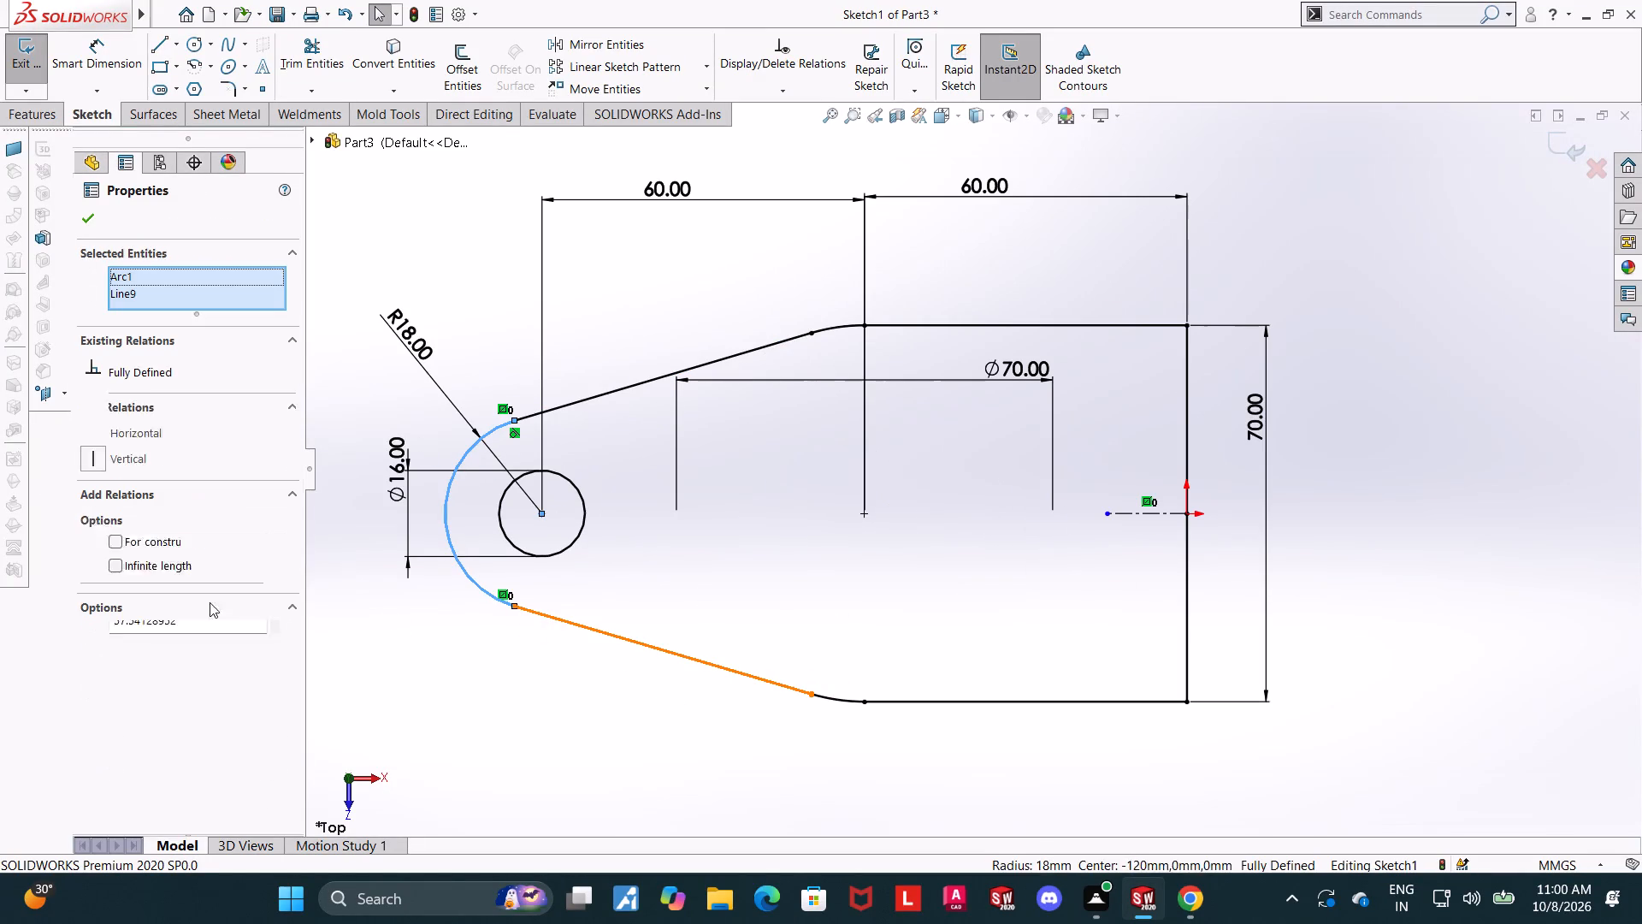
click(97, 518)
key(Escape)
key(Escape)
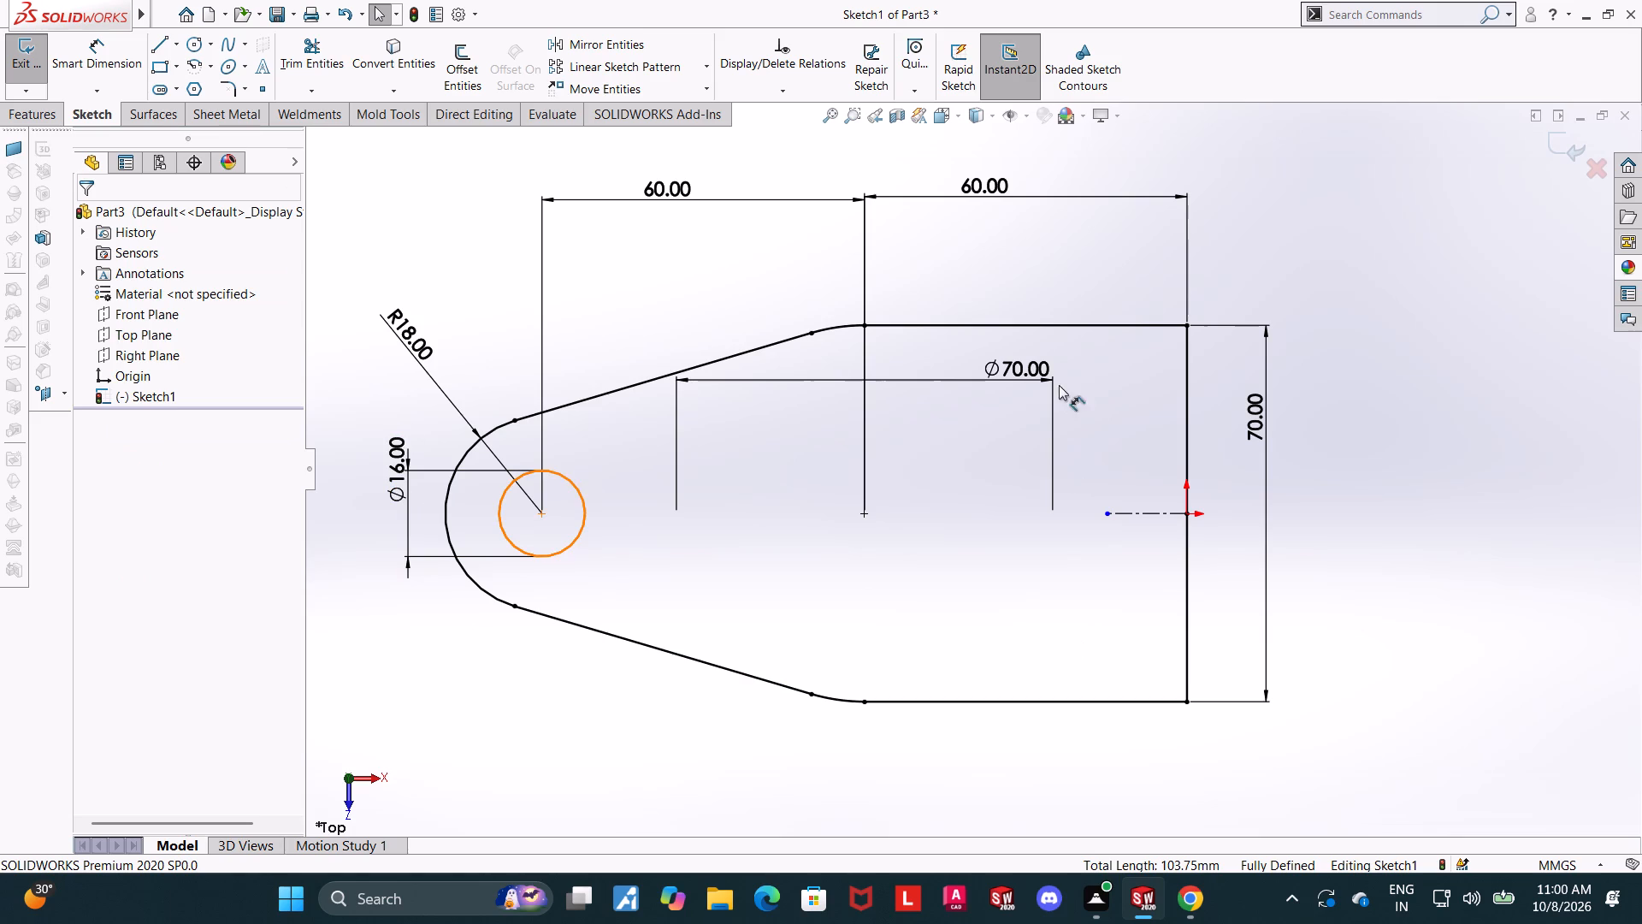
Replace the 70 mm diameter dimension with a radius dimension on the upper short blend arc.
right_click(1019, 363)
click(1066, 588)
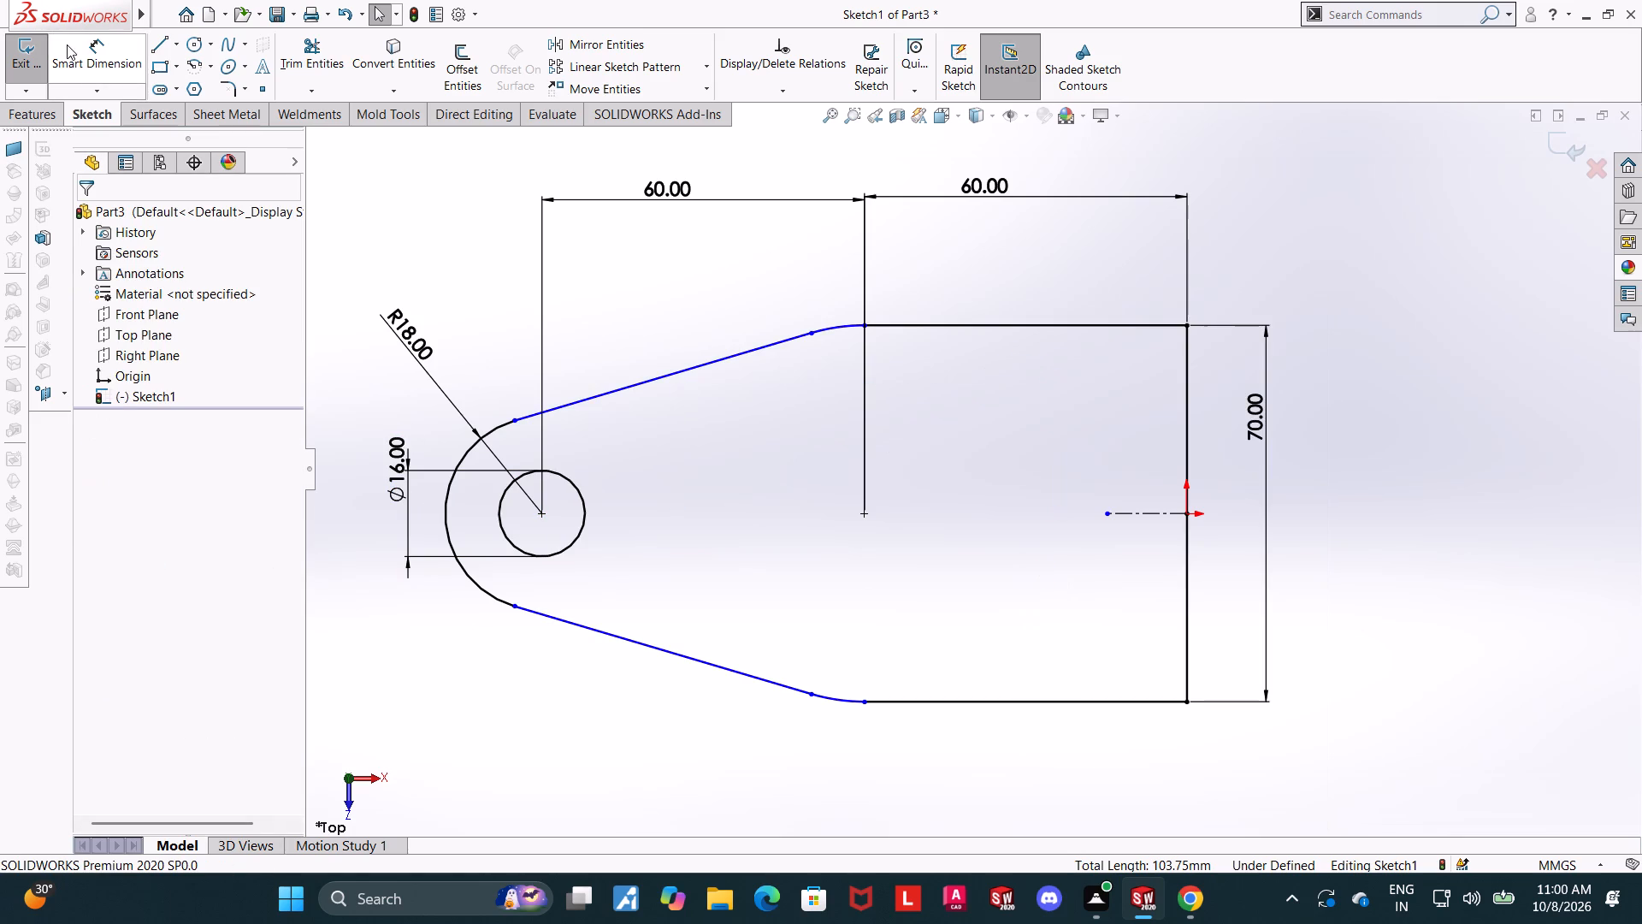
click(71, 40)
click(831, 324)
click(828, 292)
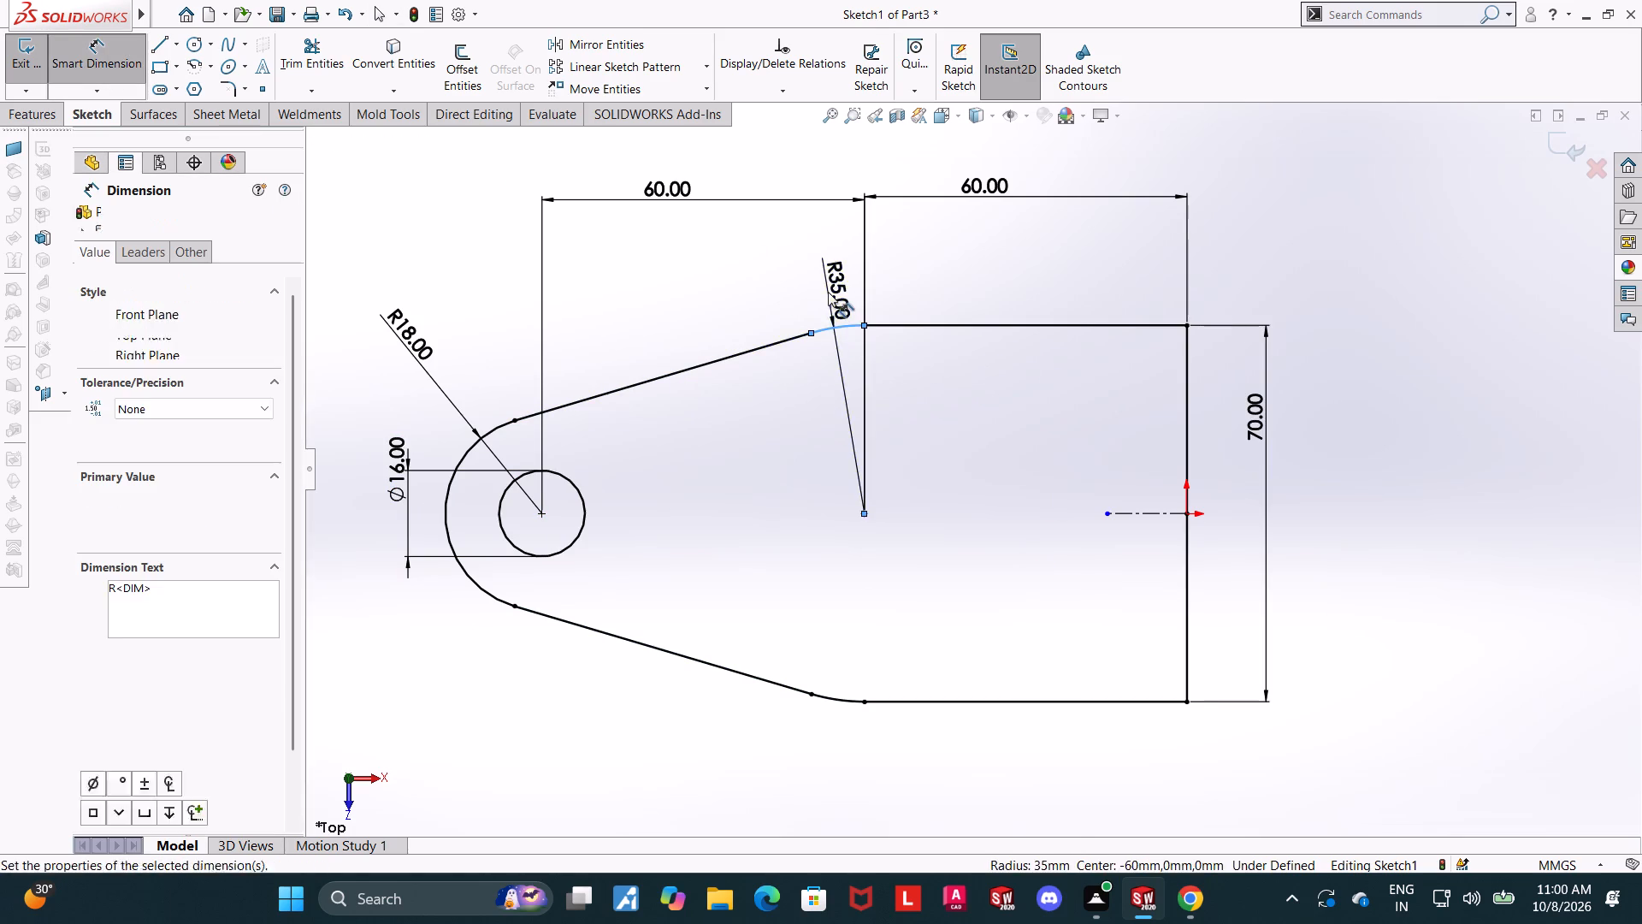
click(754, 279)
click(753, 273)
key(Escape)
key(Escape)
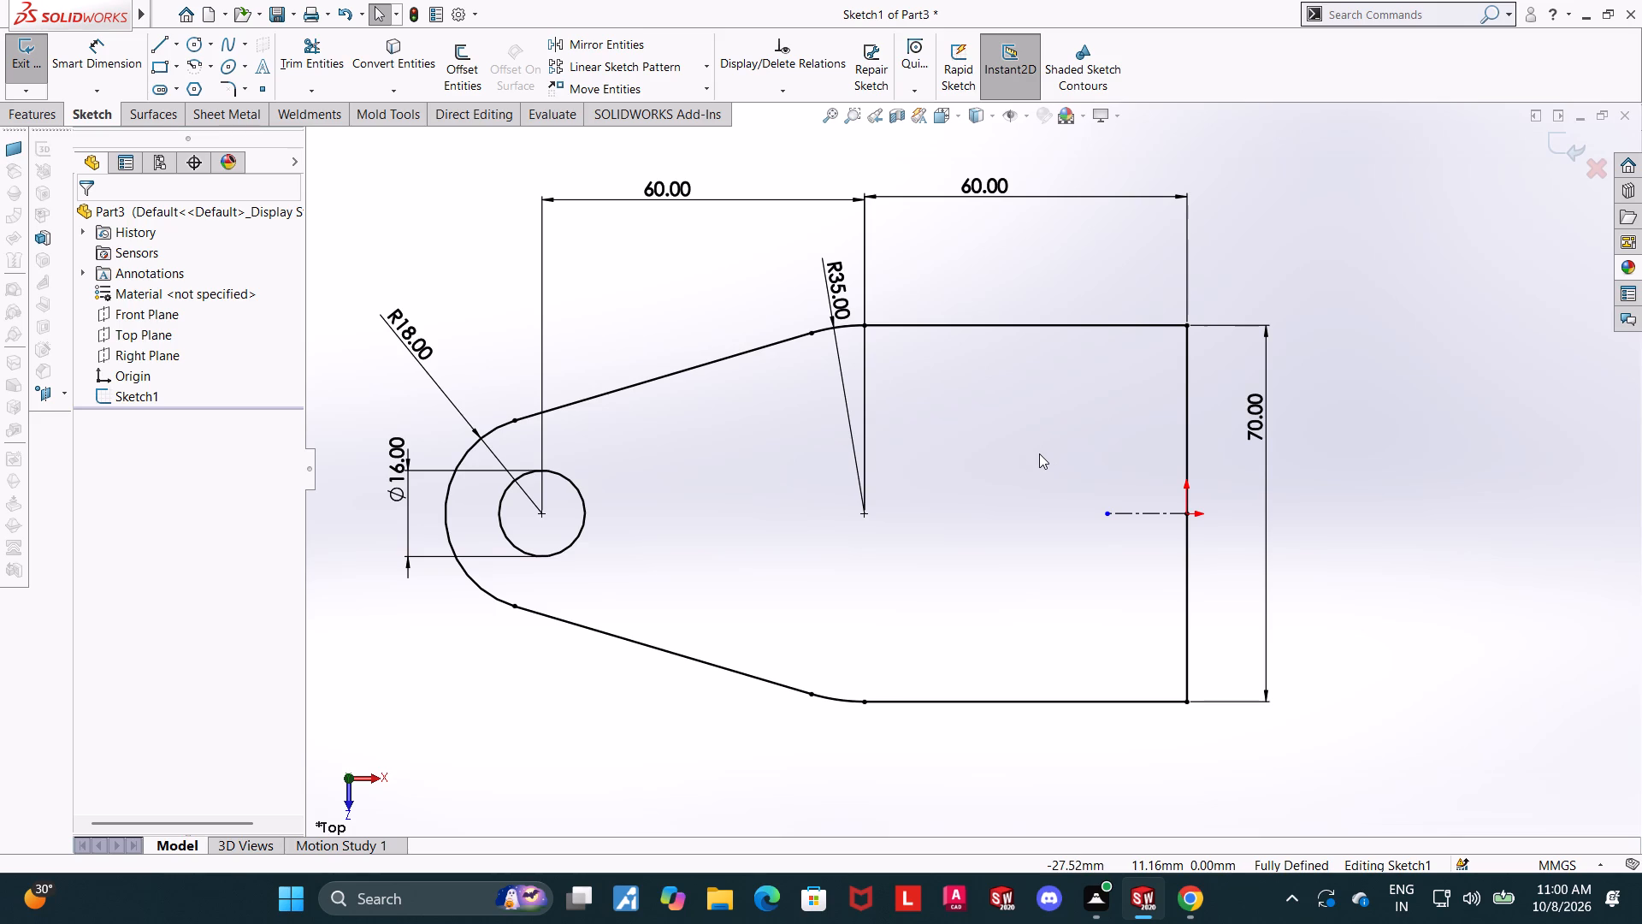
Set the horizontal distance from the blend arc's centre to the body's straight end edge to 80 mm.
double_click(958, 183)
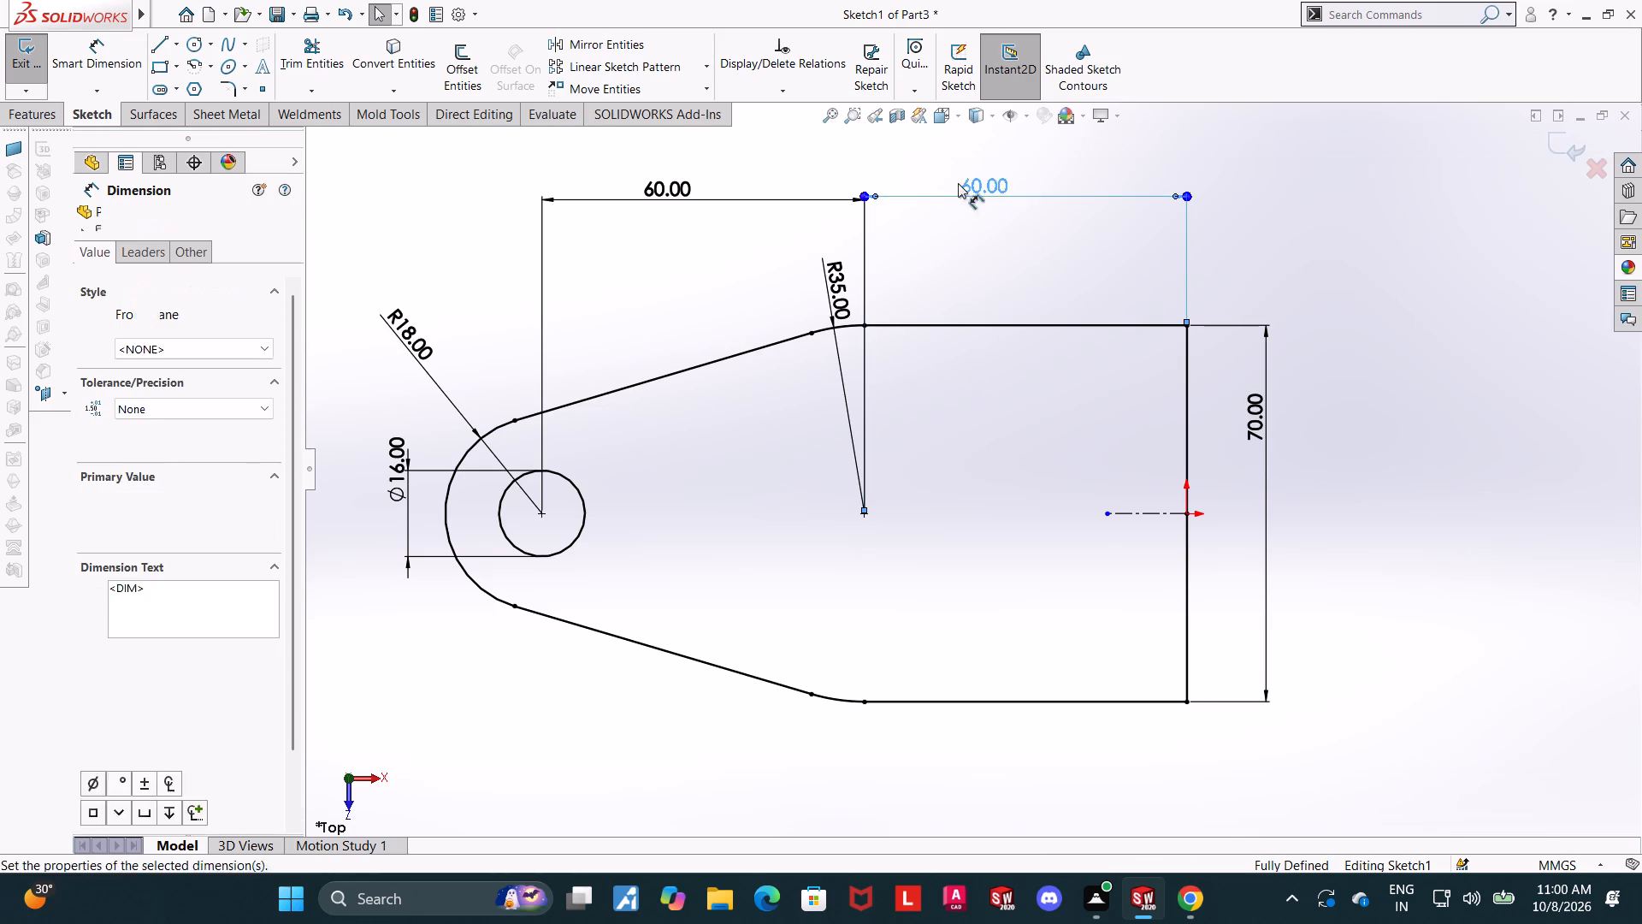
text(80)
key(Return)
key(Escape)
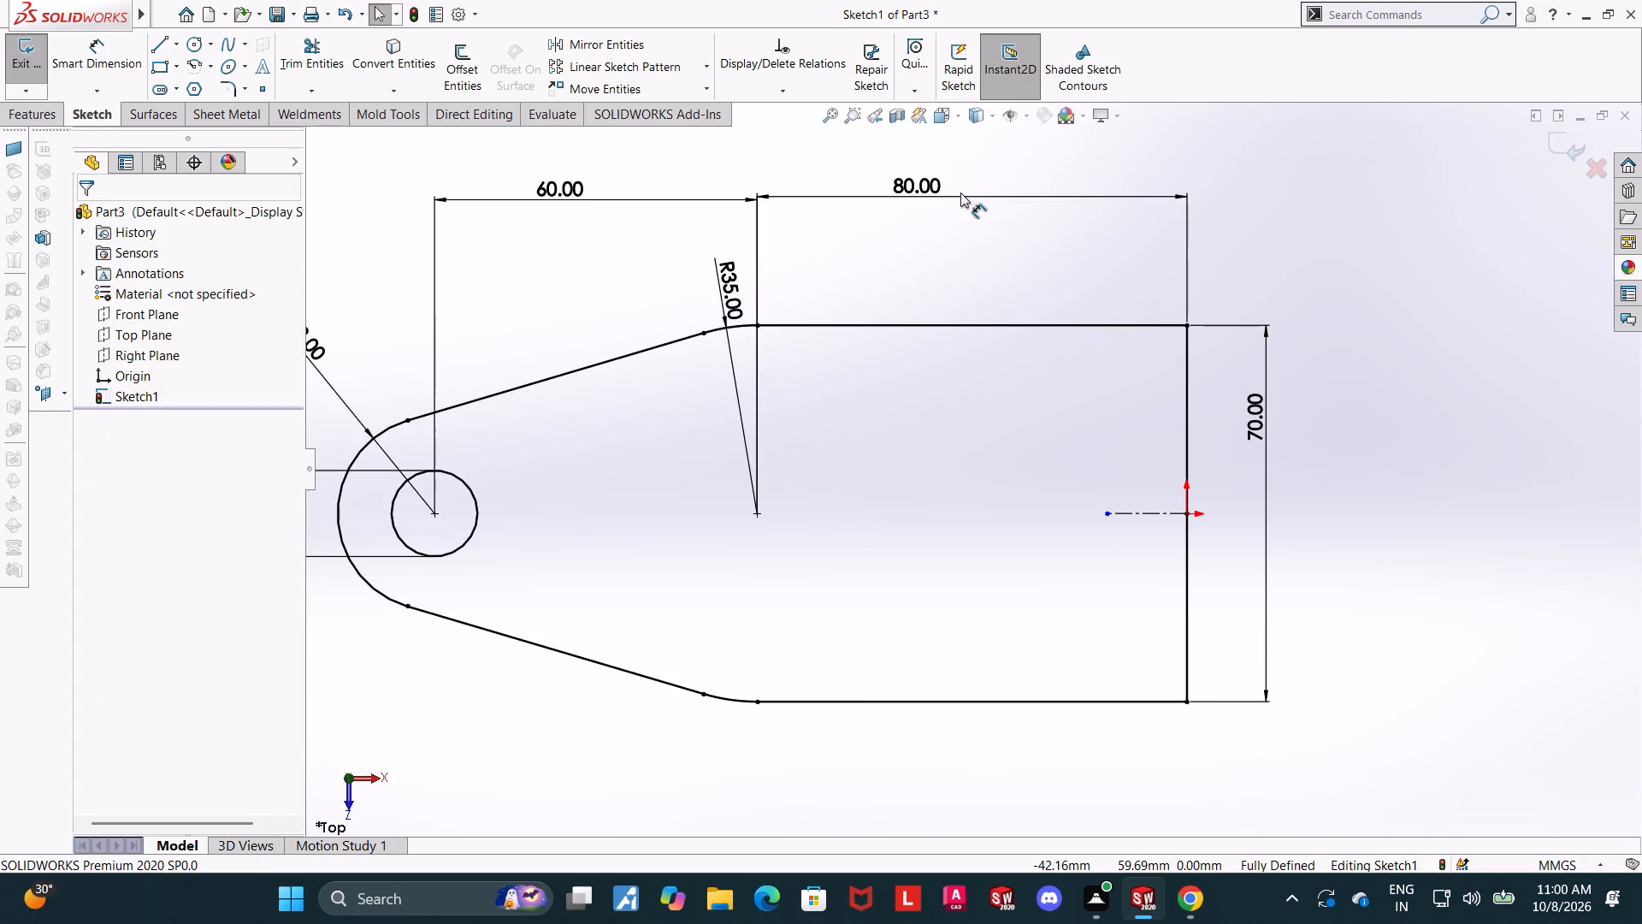
Examine the profile sketch, its blend arcs and dimensions, close up and from an angle.
scroll(1084, 301, down, 2)
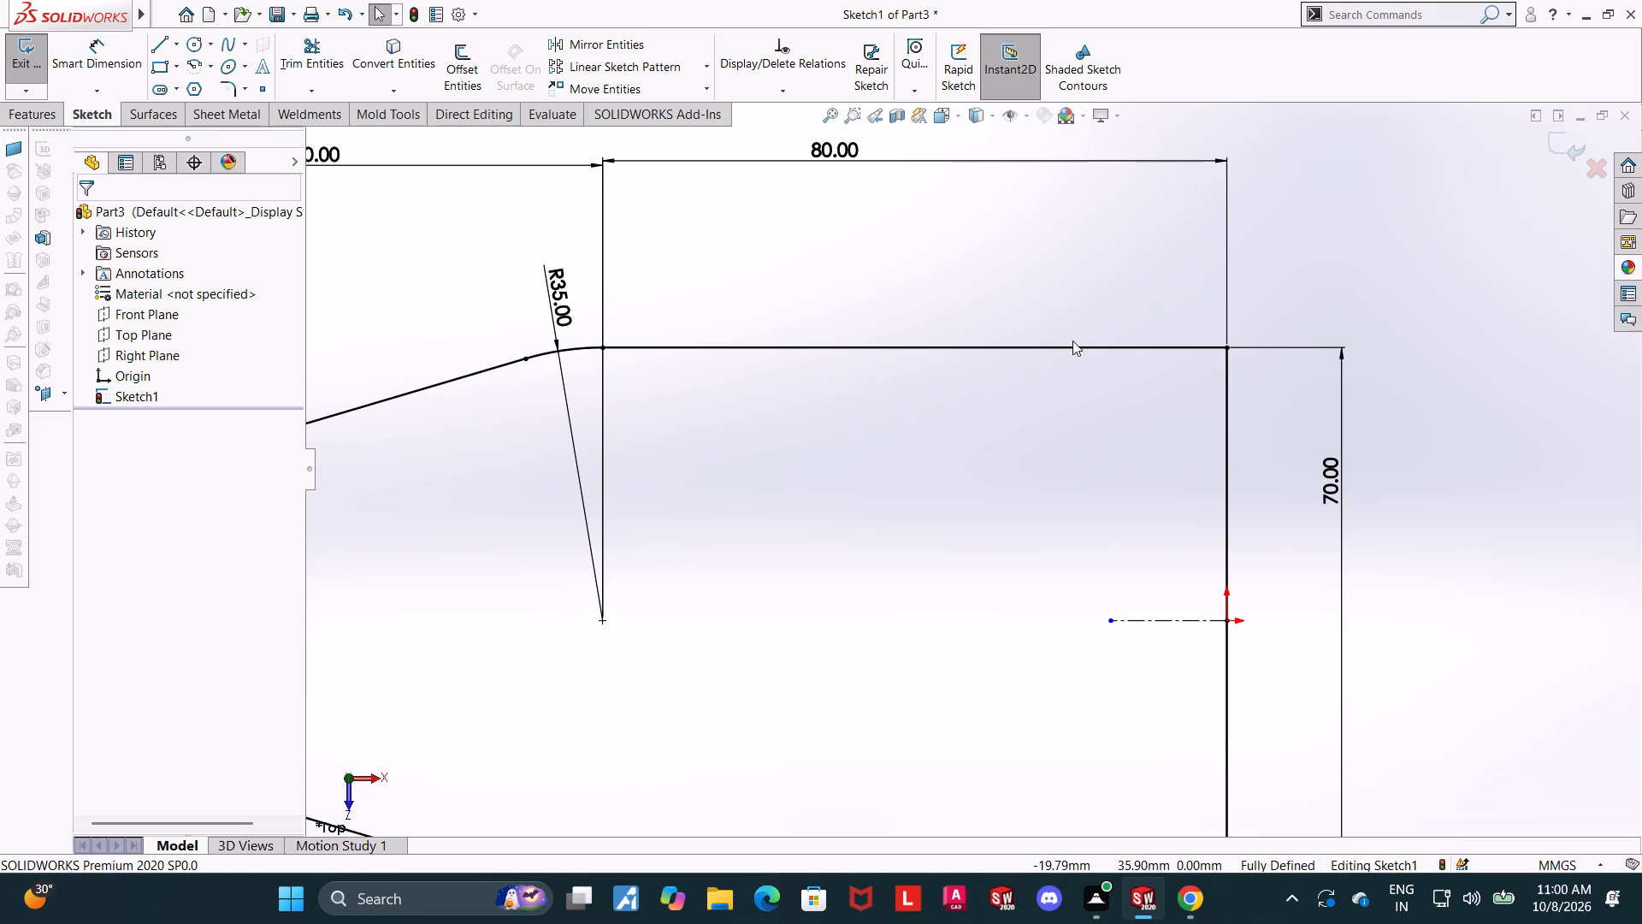
scroll(859, 364, down, 2)
scroll(635, 392, down, 4)
scroll(659, 392, up, 8)
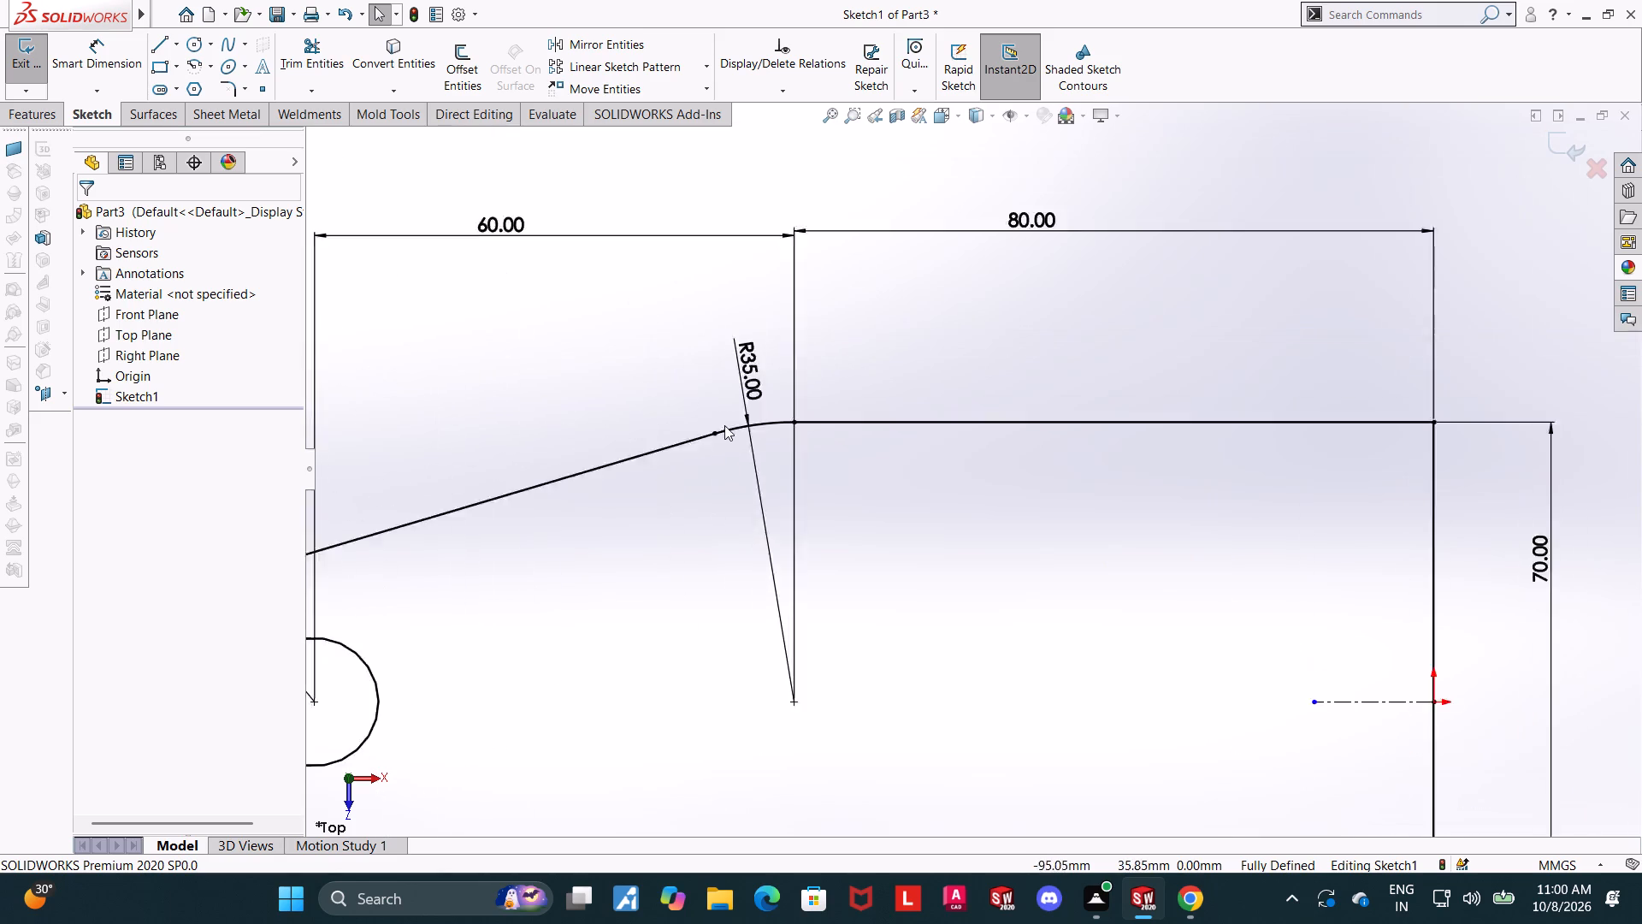
scroll(724, 425, up, 2)
scroll(922, 547, down, 1)
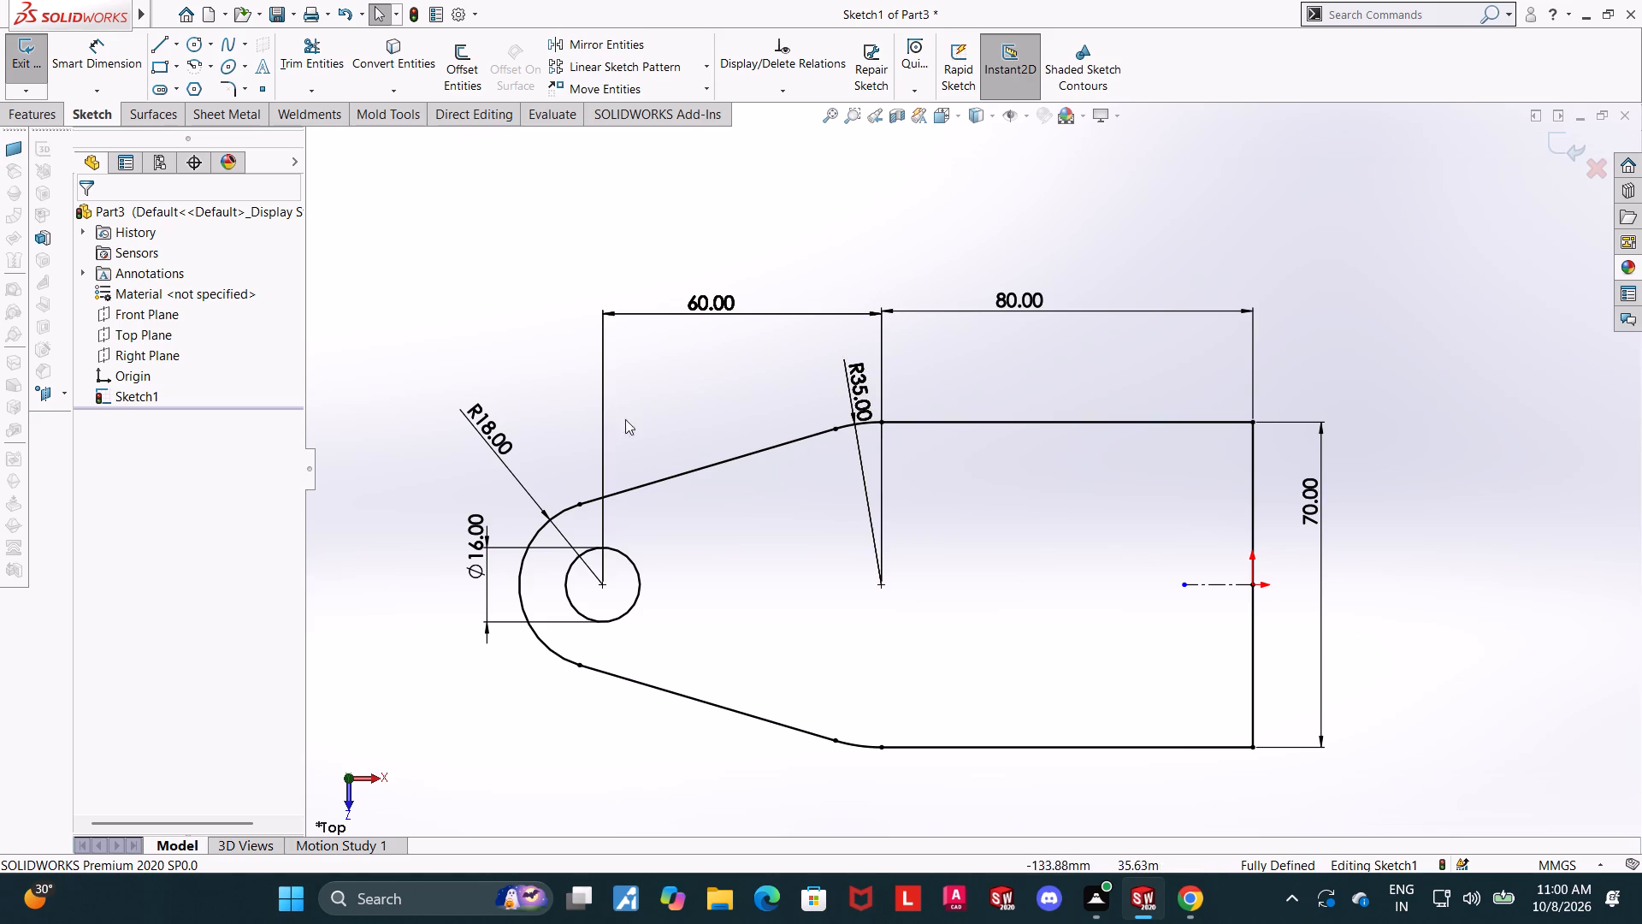
scroll(523, 439, down, 2)
middle_drag(957, 604, 960, 486)
scroll(957, 485, up, 3)
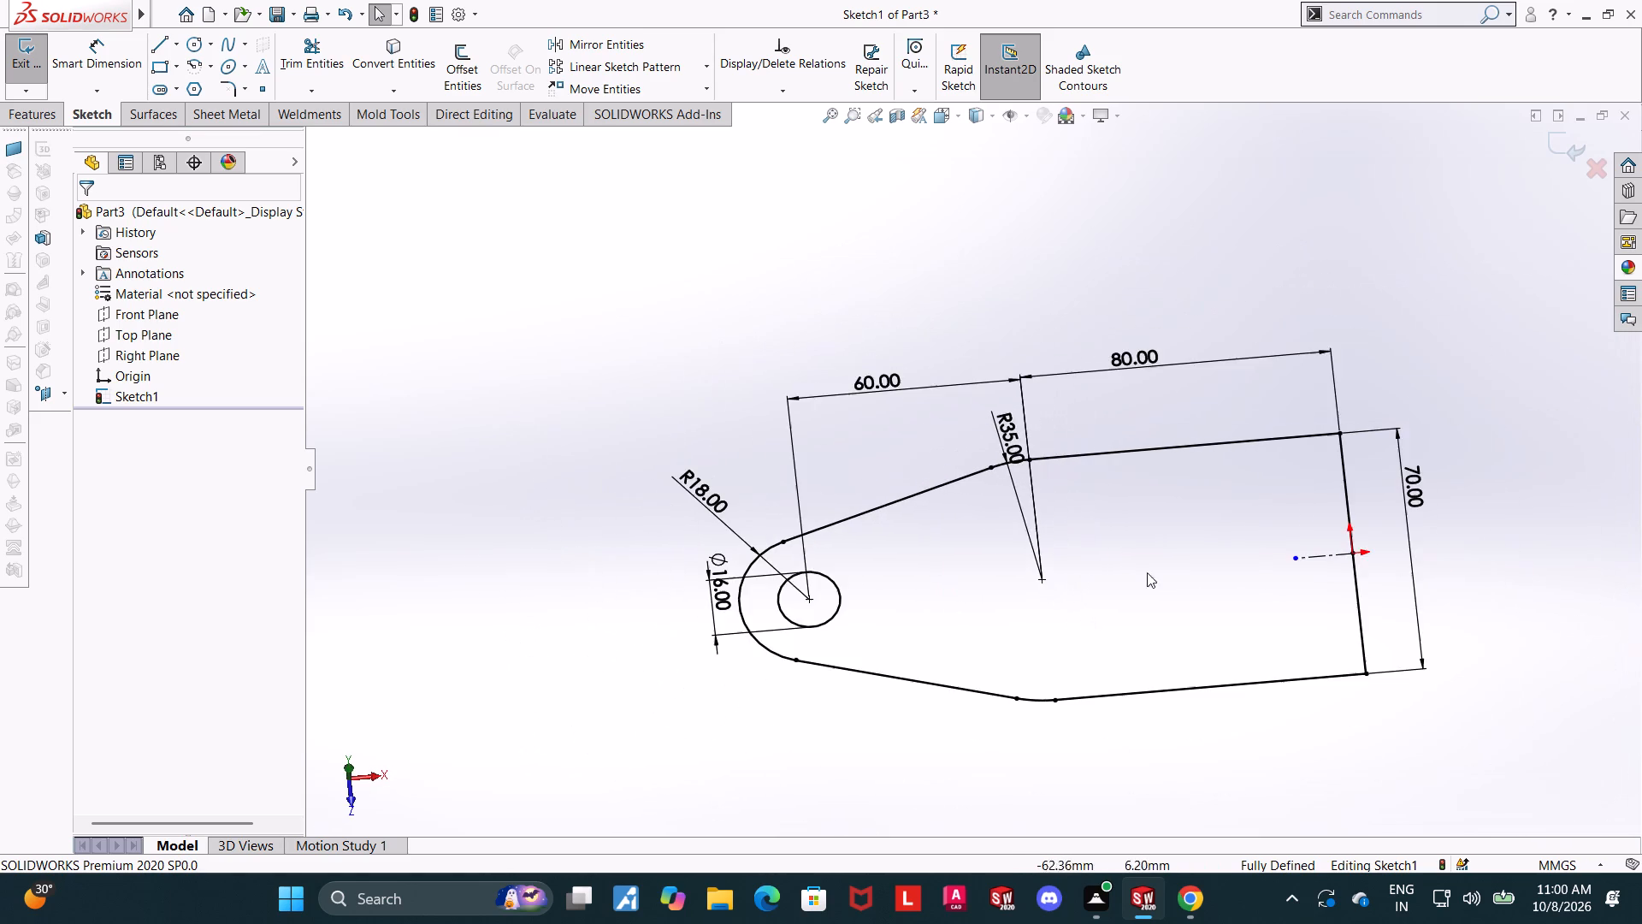
scroll(1401, 659, down, 1)
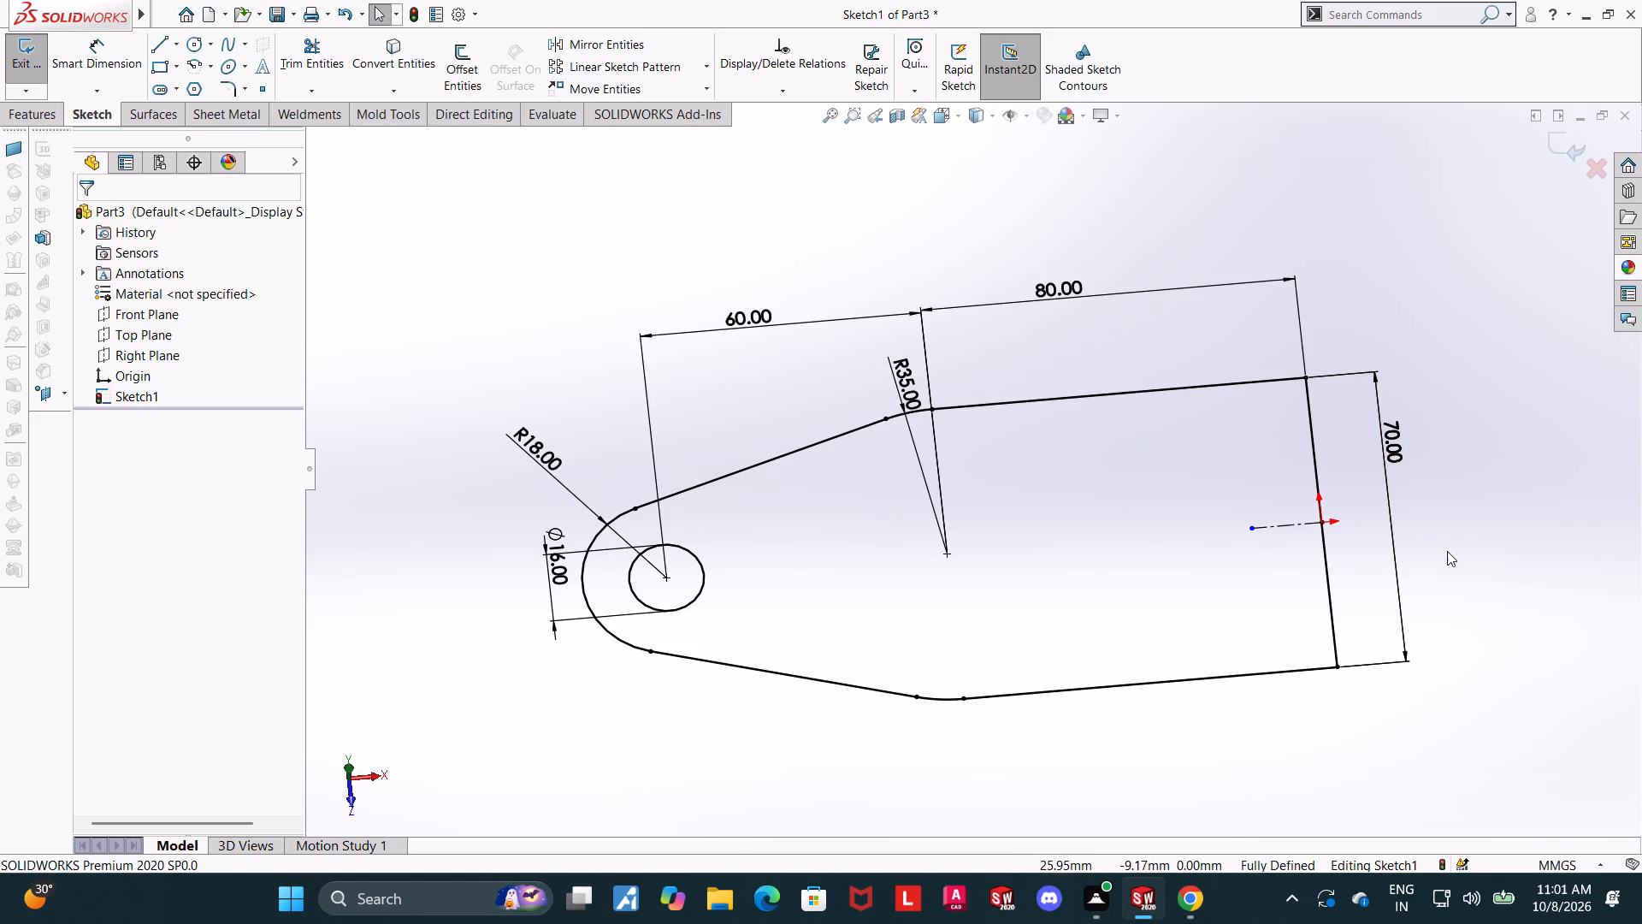
Exit the sketch and extrude the profile as a blind boss 18 mm deep.
click(1557, 125)
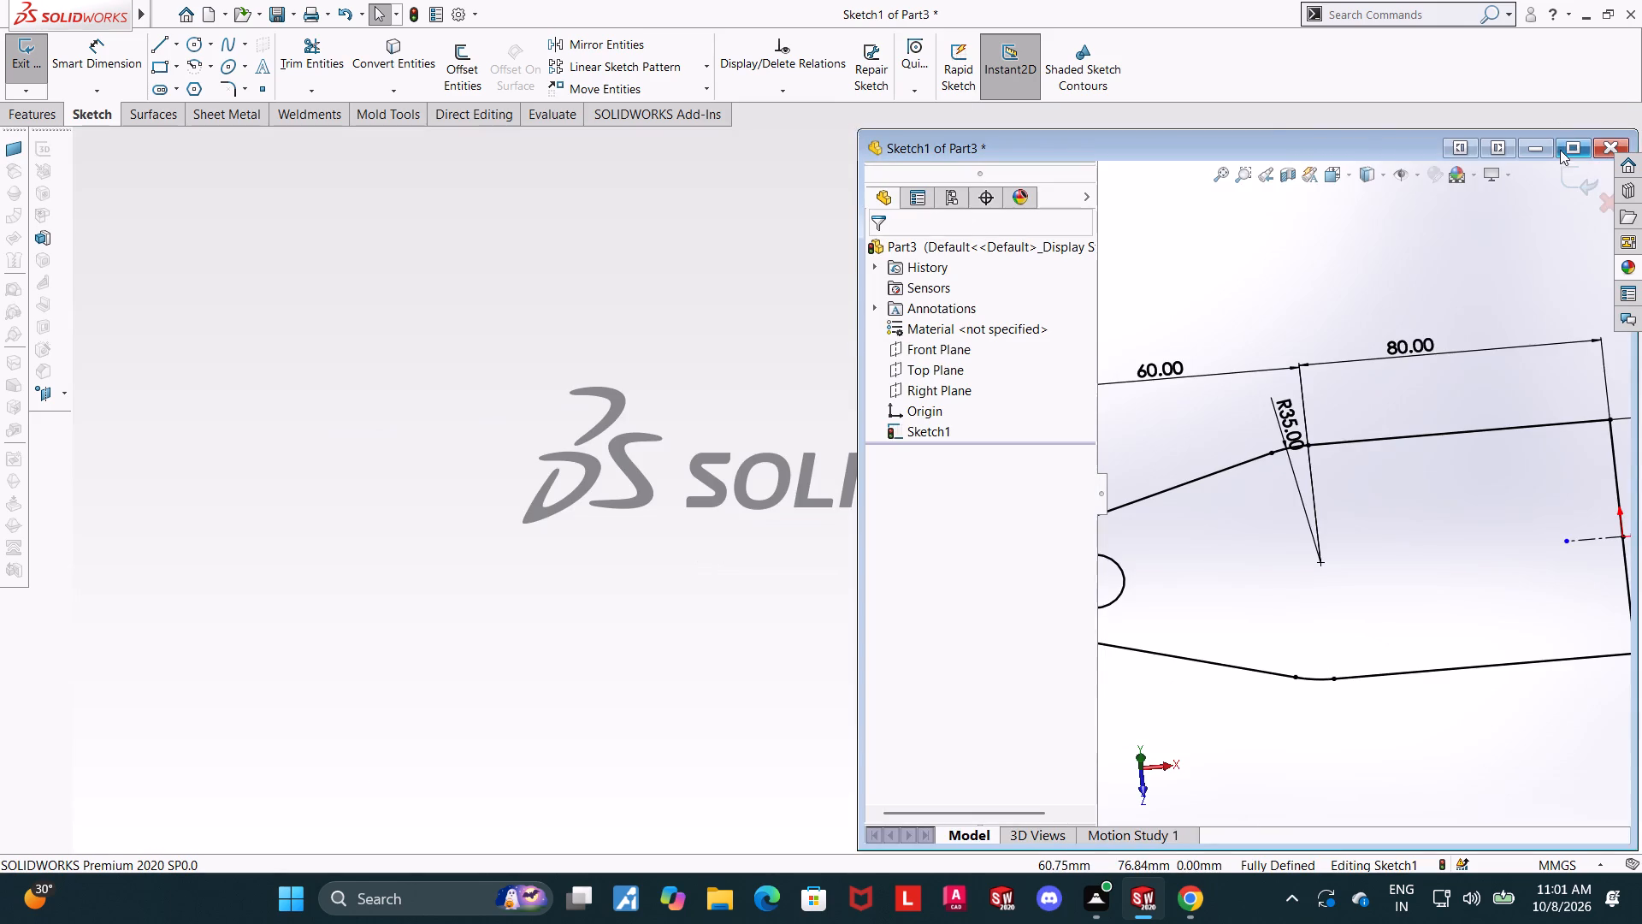
click(1568, 149)
click(1554, 141)
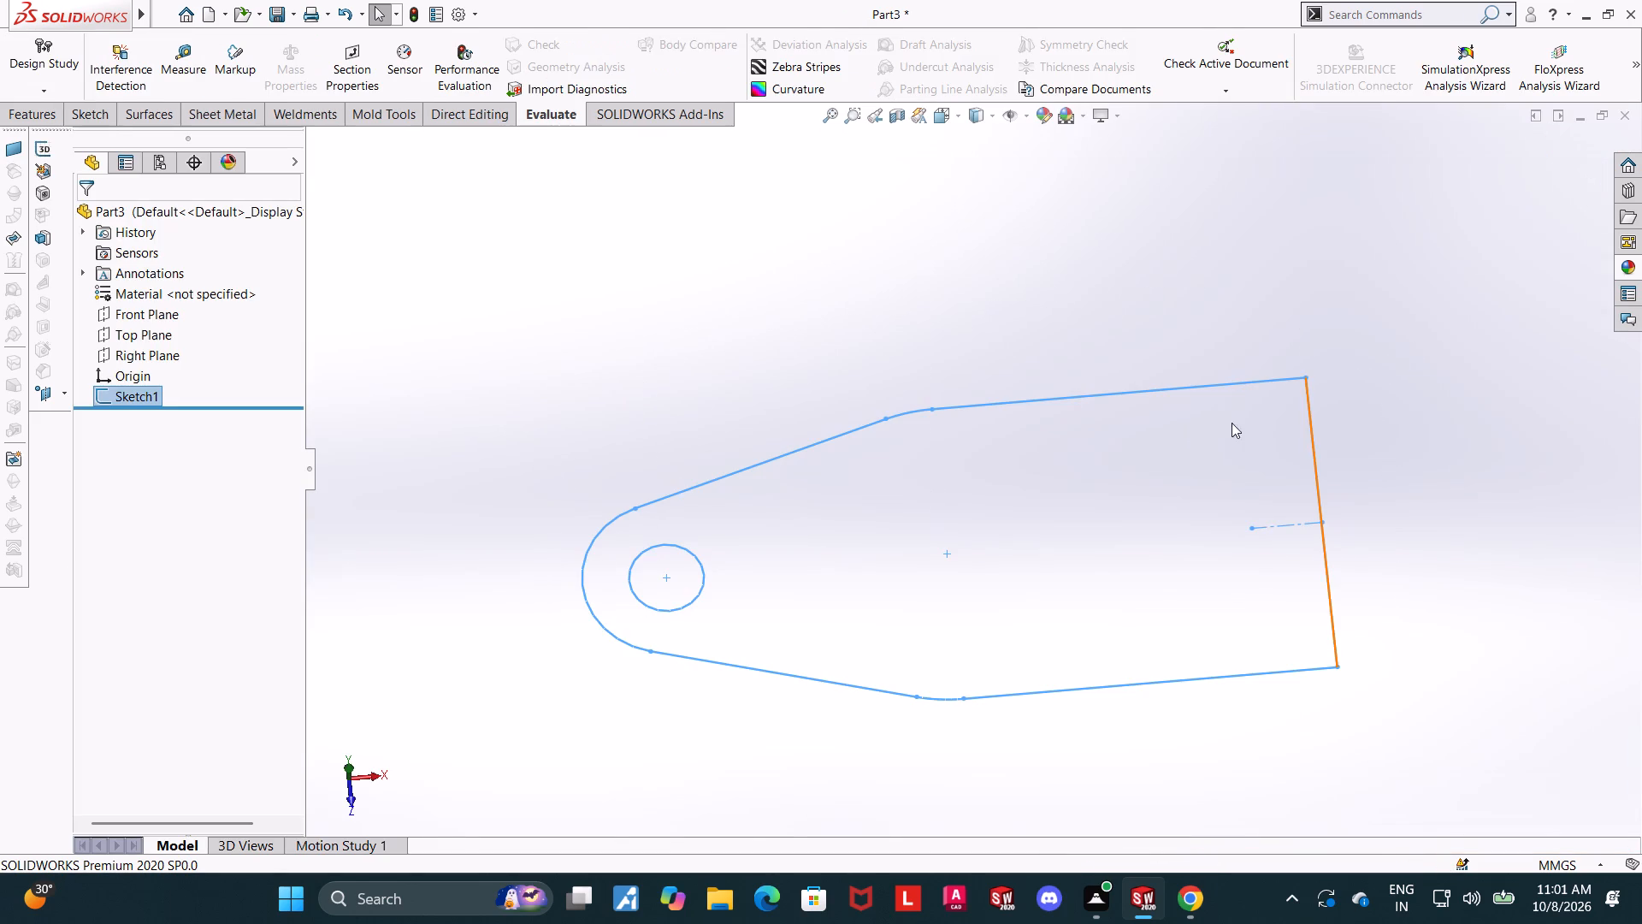
click(42, 121)
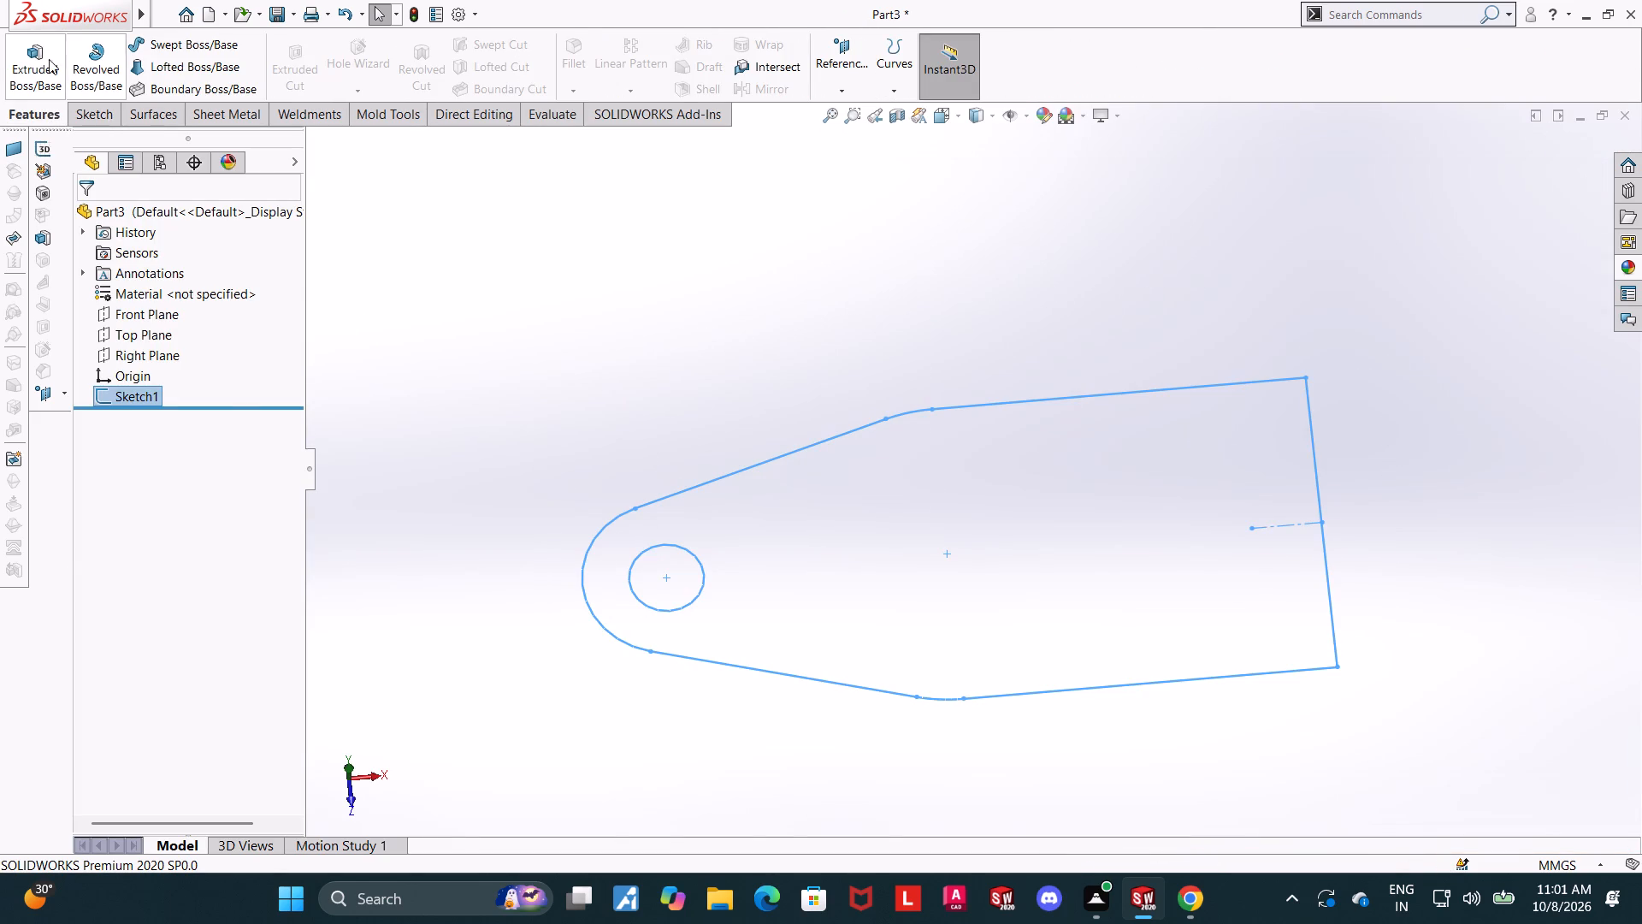
click(49, 59)
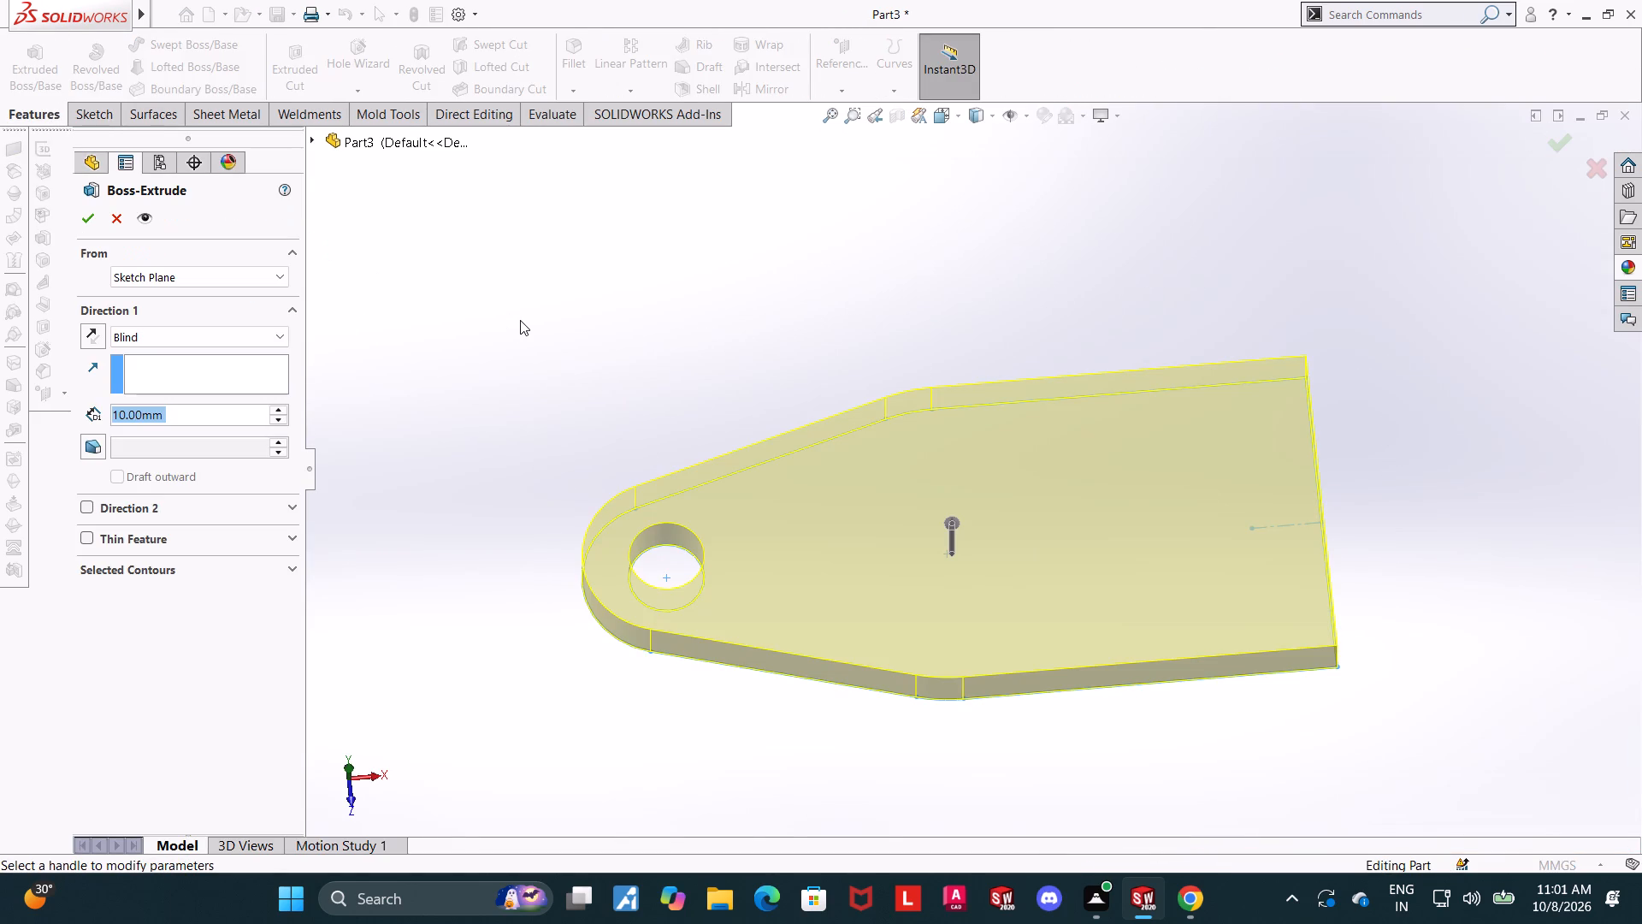
text(18)
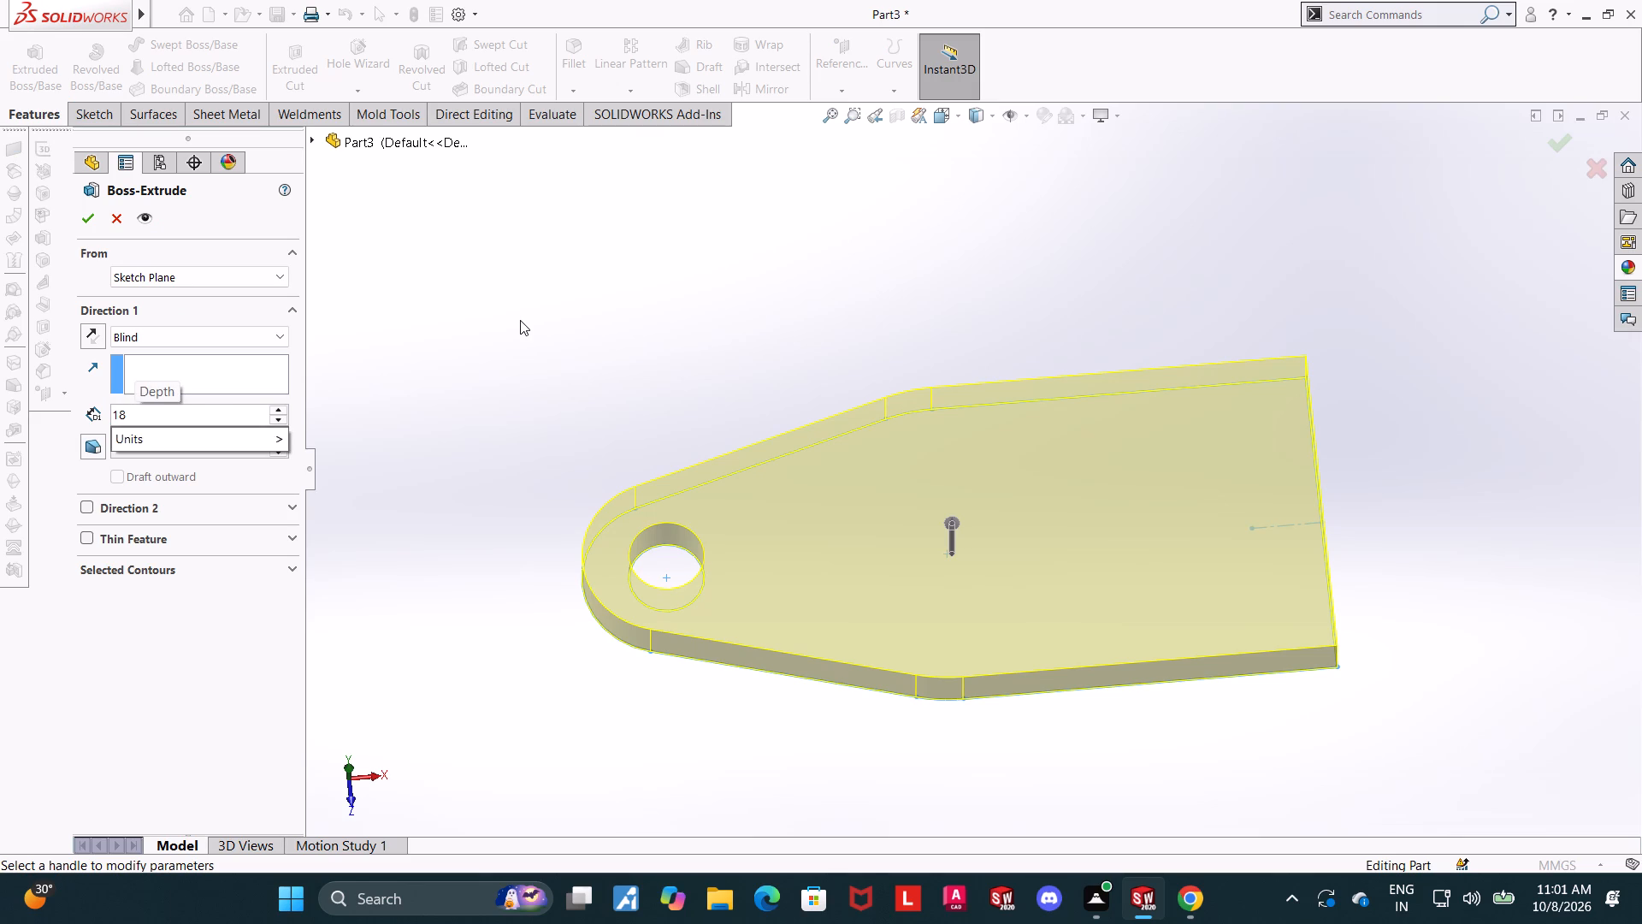
key(Return)
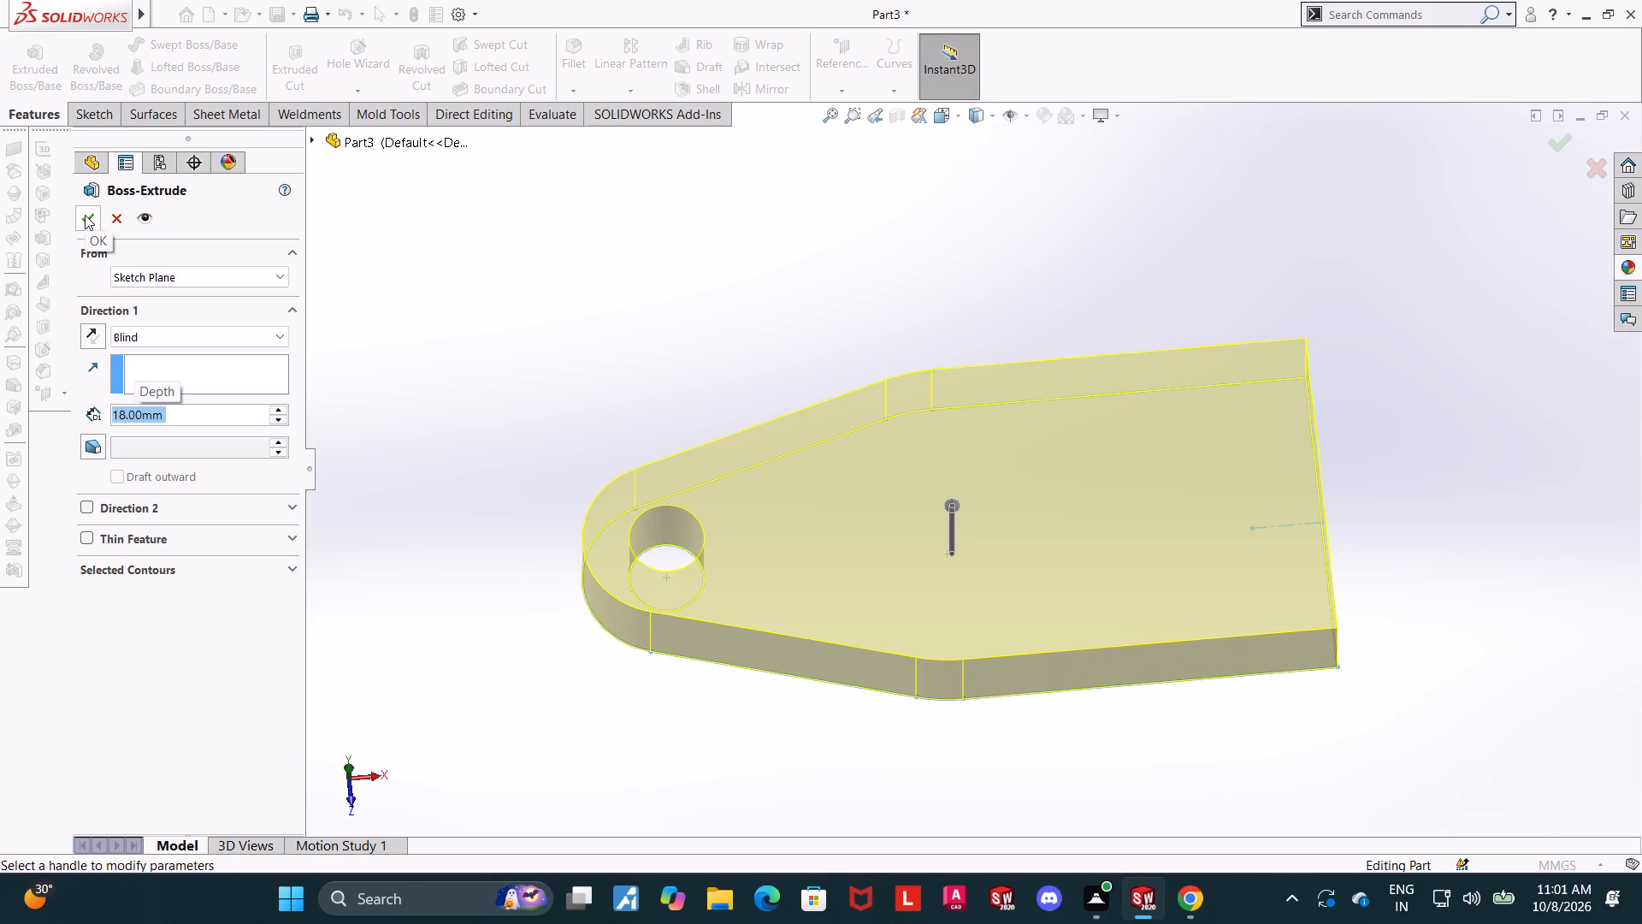
click(85, 215)
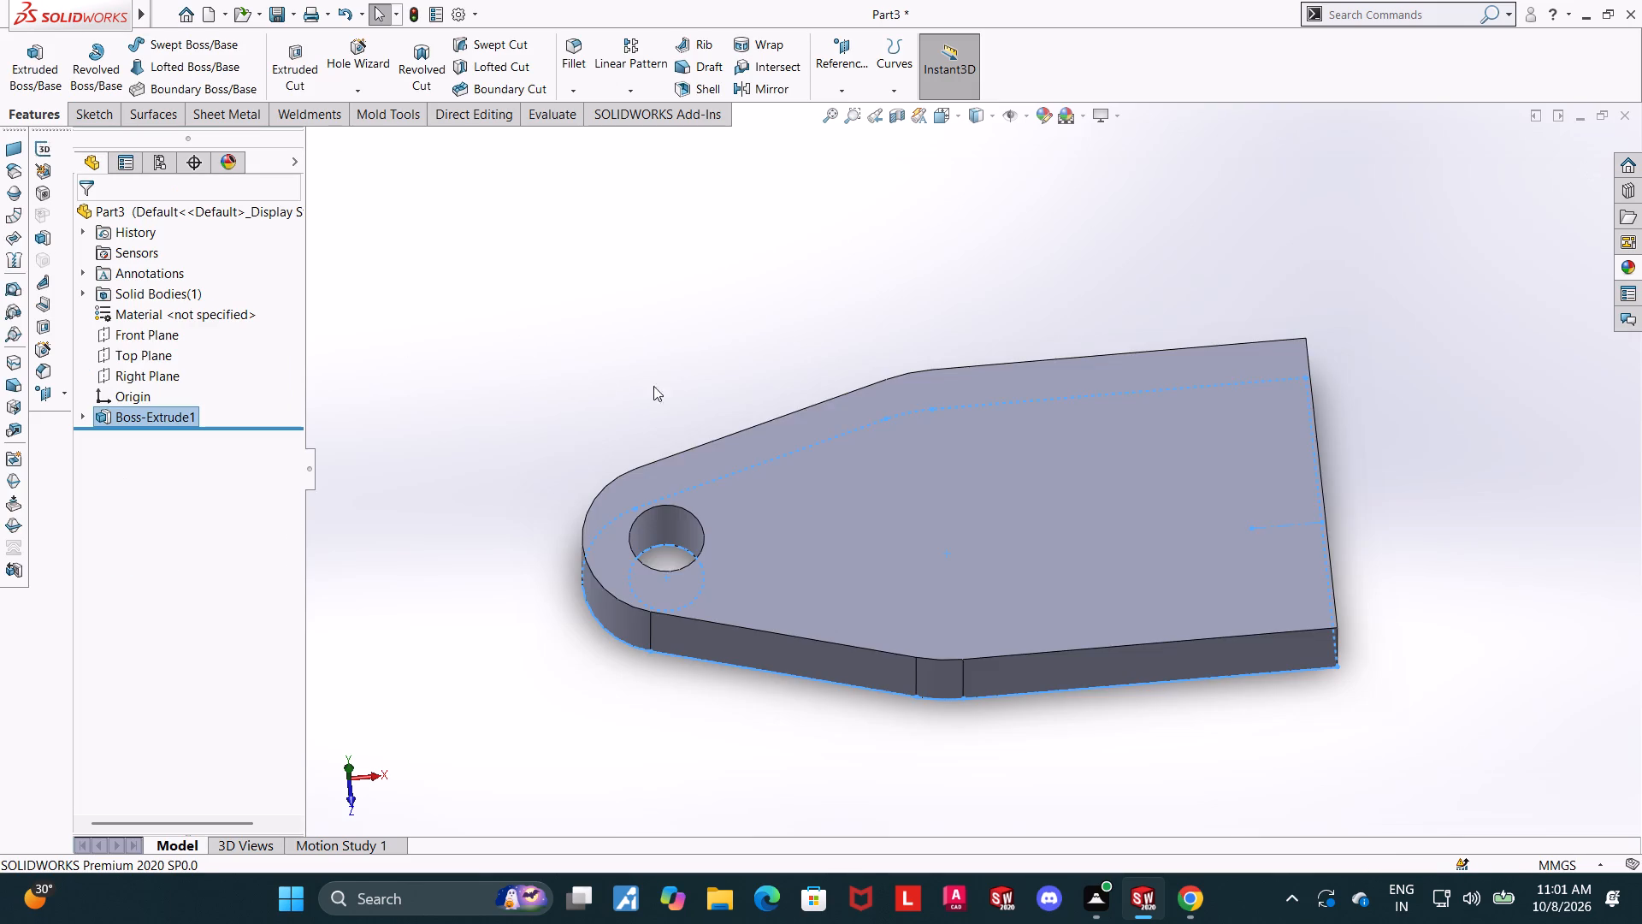
Start a sketch on the plate's flat end face, opposite the holed end, and view it normal to the face.
drag(1397, 476, 1399, 468)
middle_drag(1486, 468, 1356, 404)
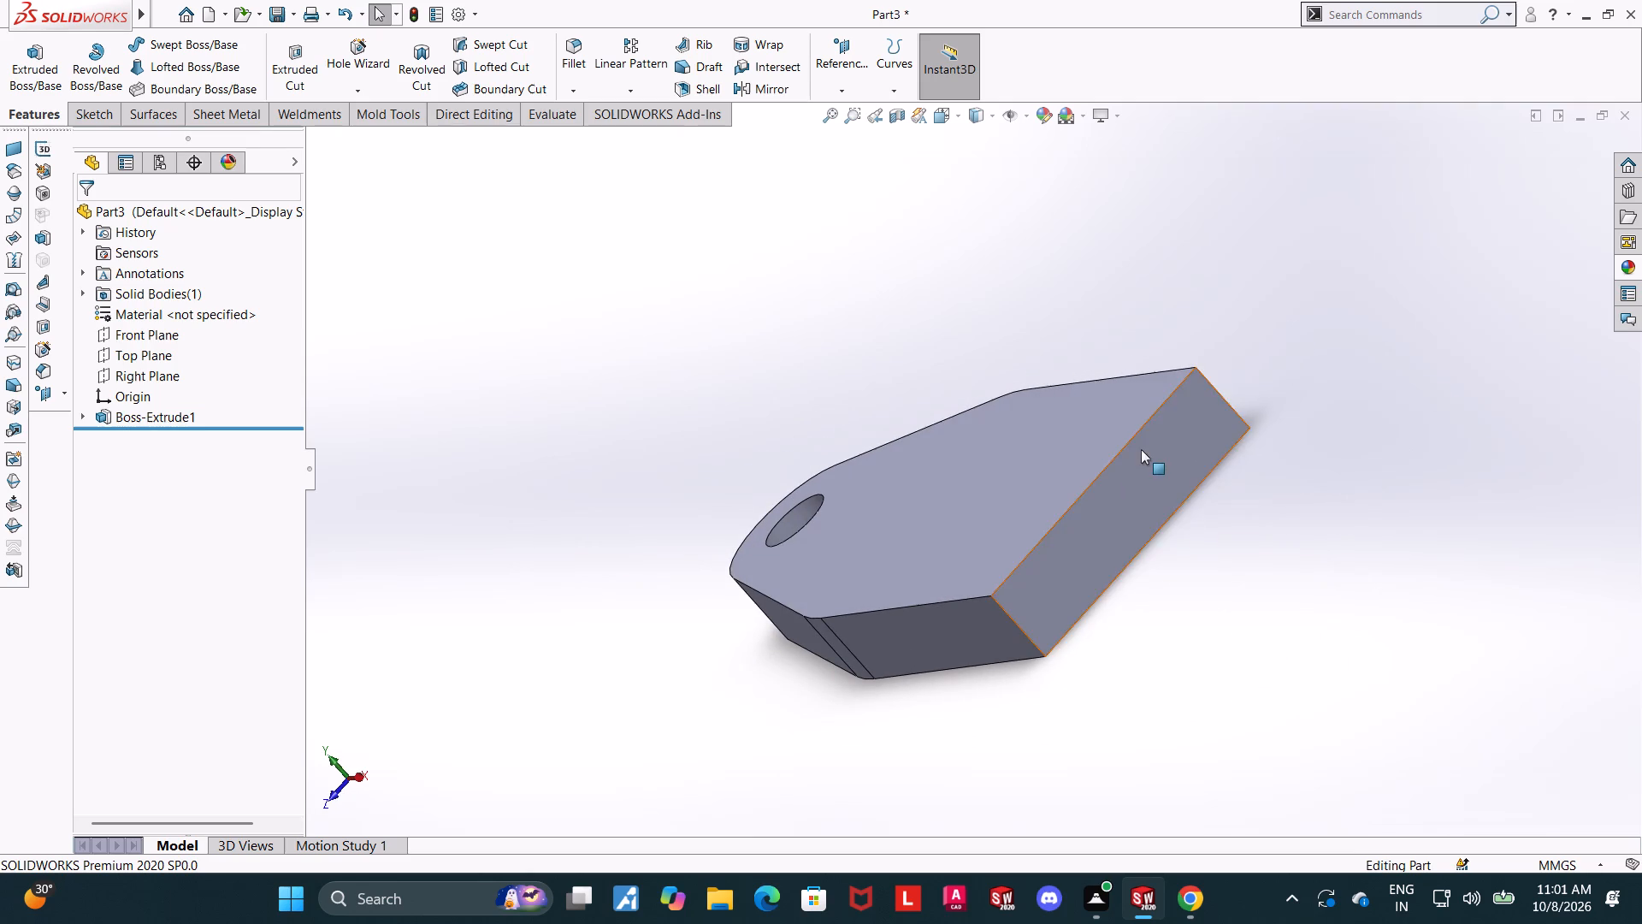
click(1141, 449)
click(1208, 404)
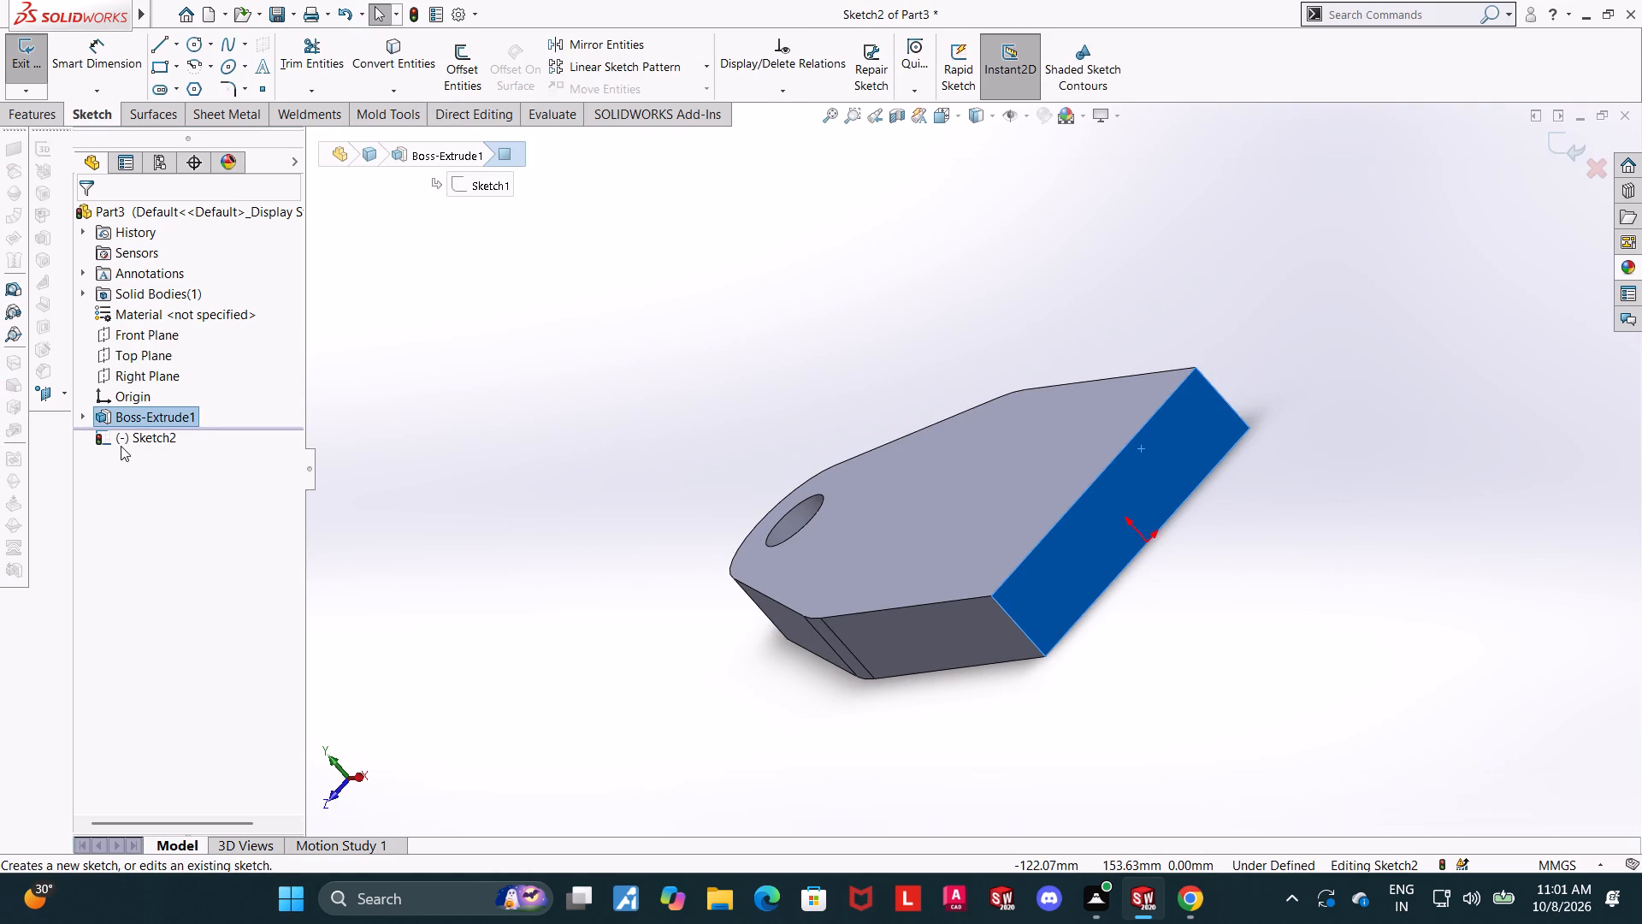
click(121, 446)
click(162, 425)
scroll(983, 500, up, 3)
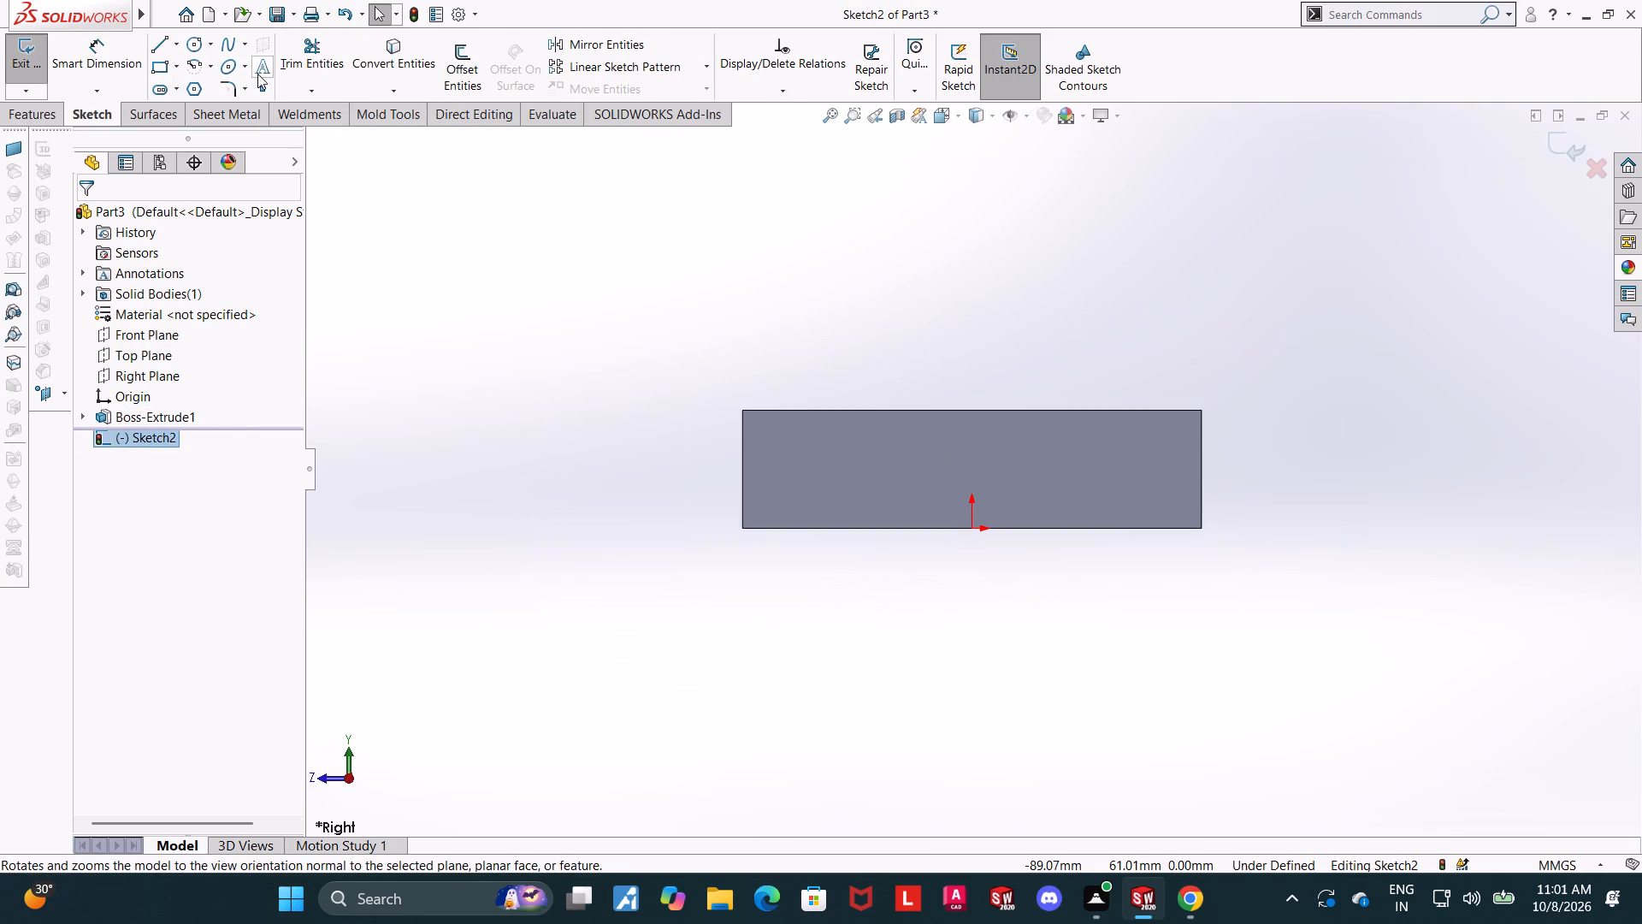
Sketch a corner rectangle about 77 by 73 mm enclosing the end face, with its base level with the face's bottom edge.
click(161, 71)
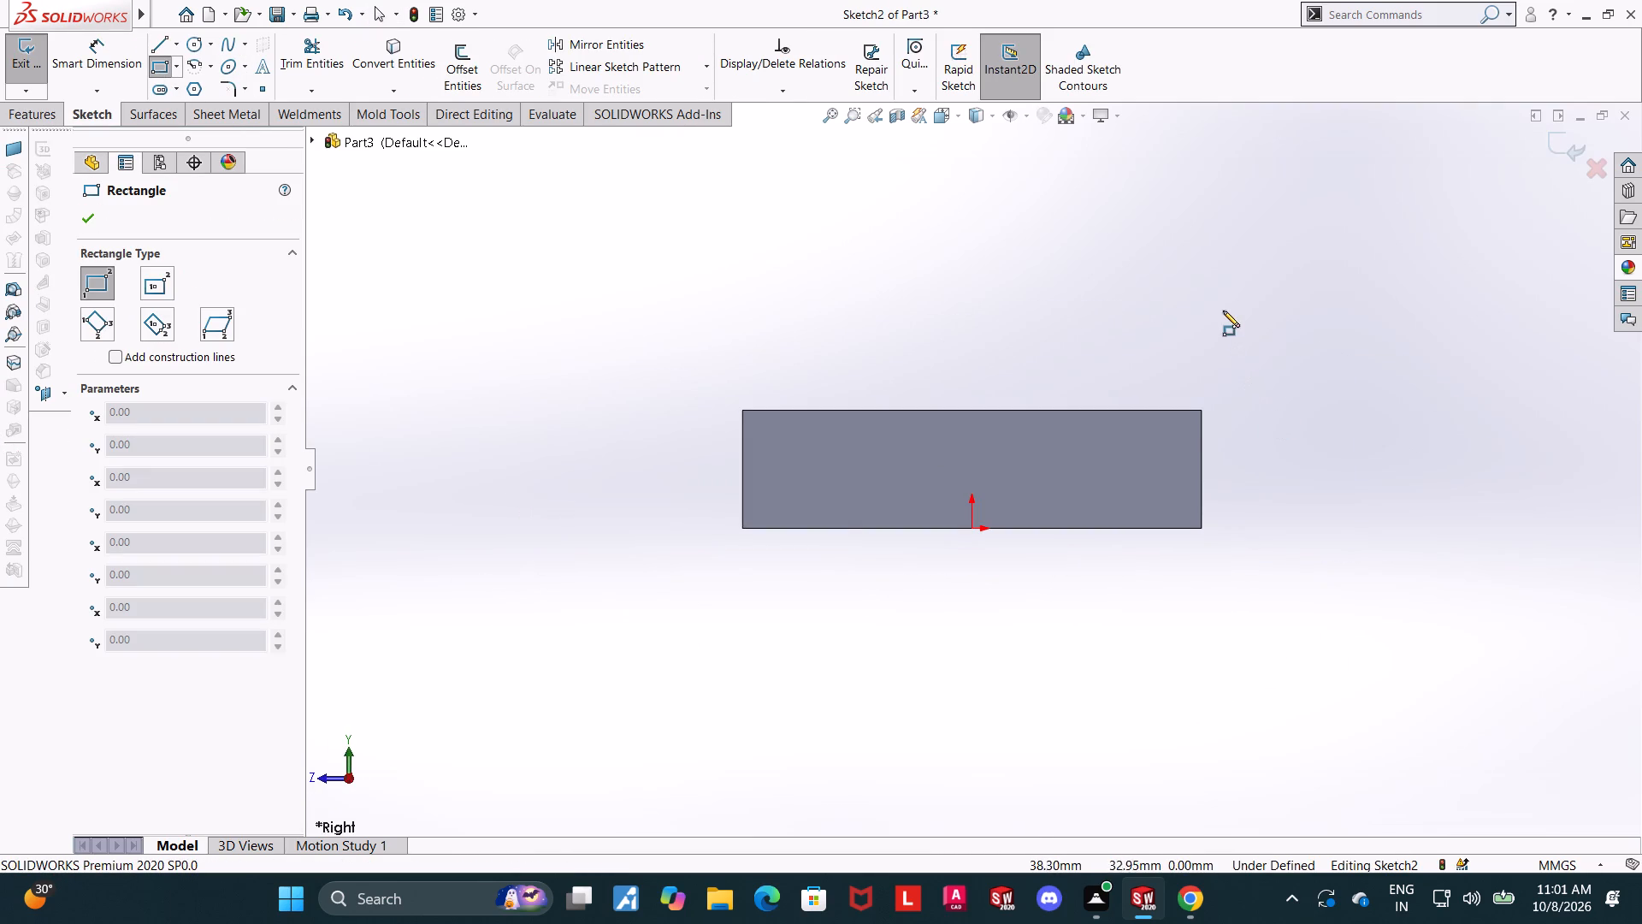
click(718, 530)
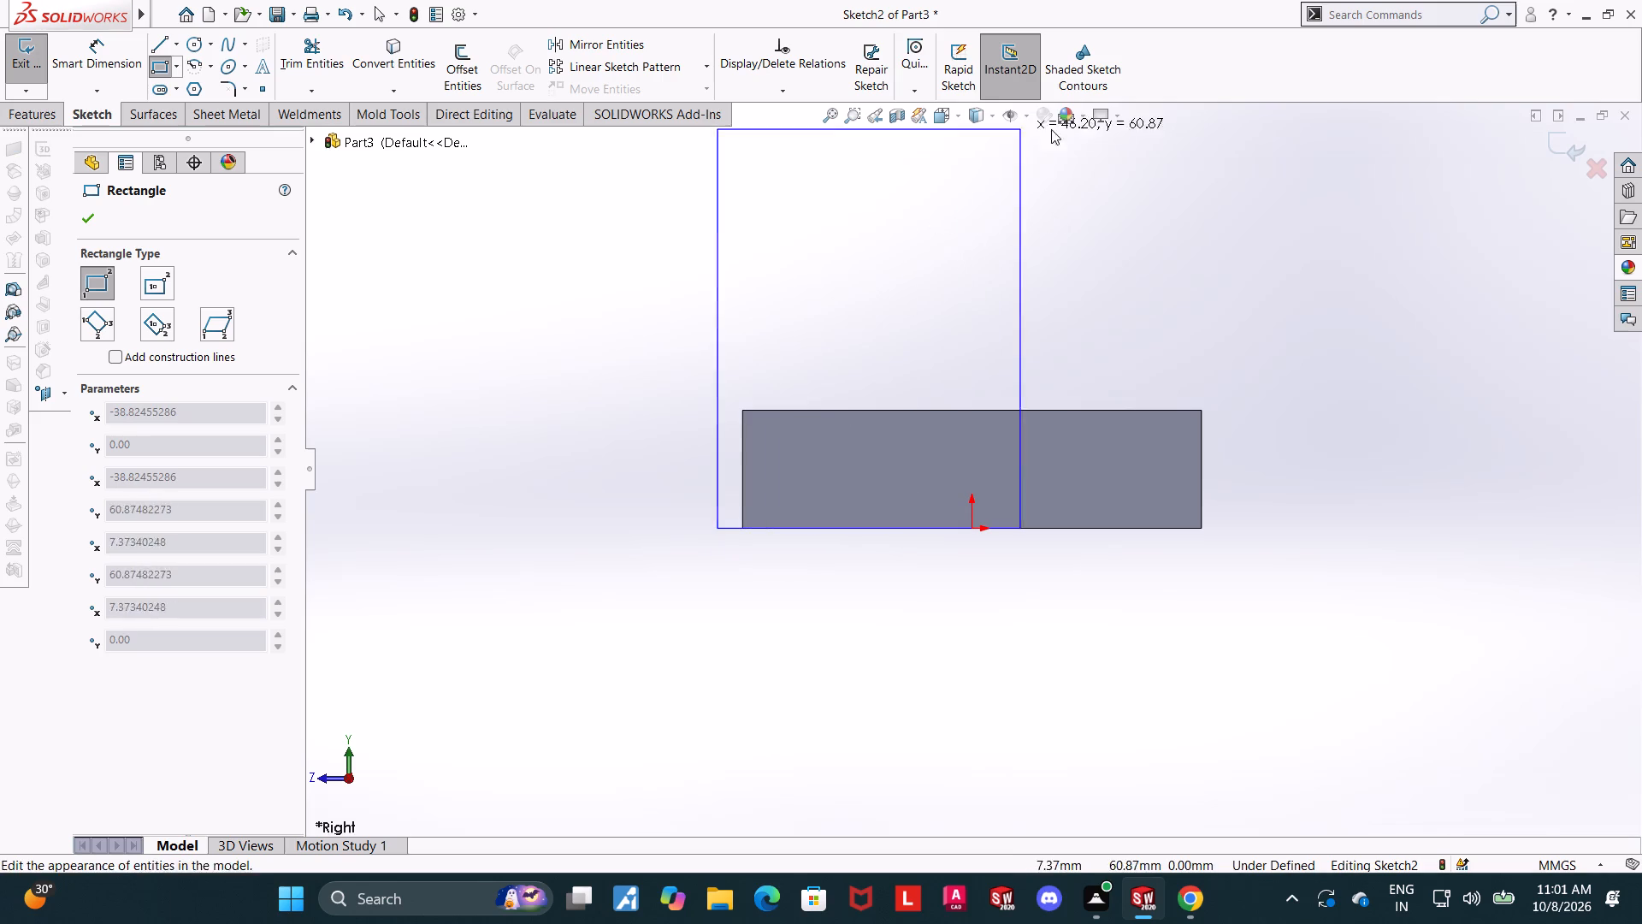
scroll(1202, 234, up, 4)
scroll(1084, 259, down, 3)
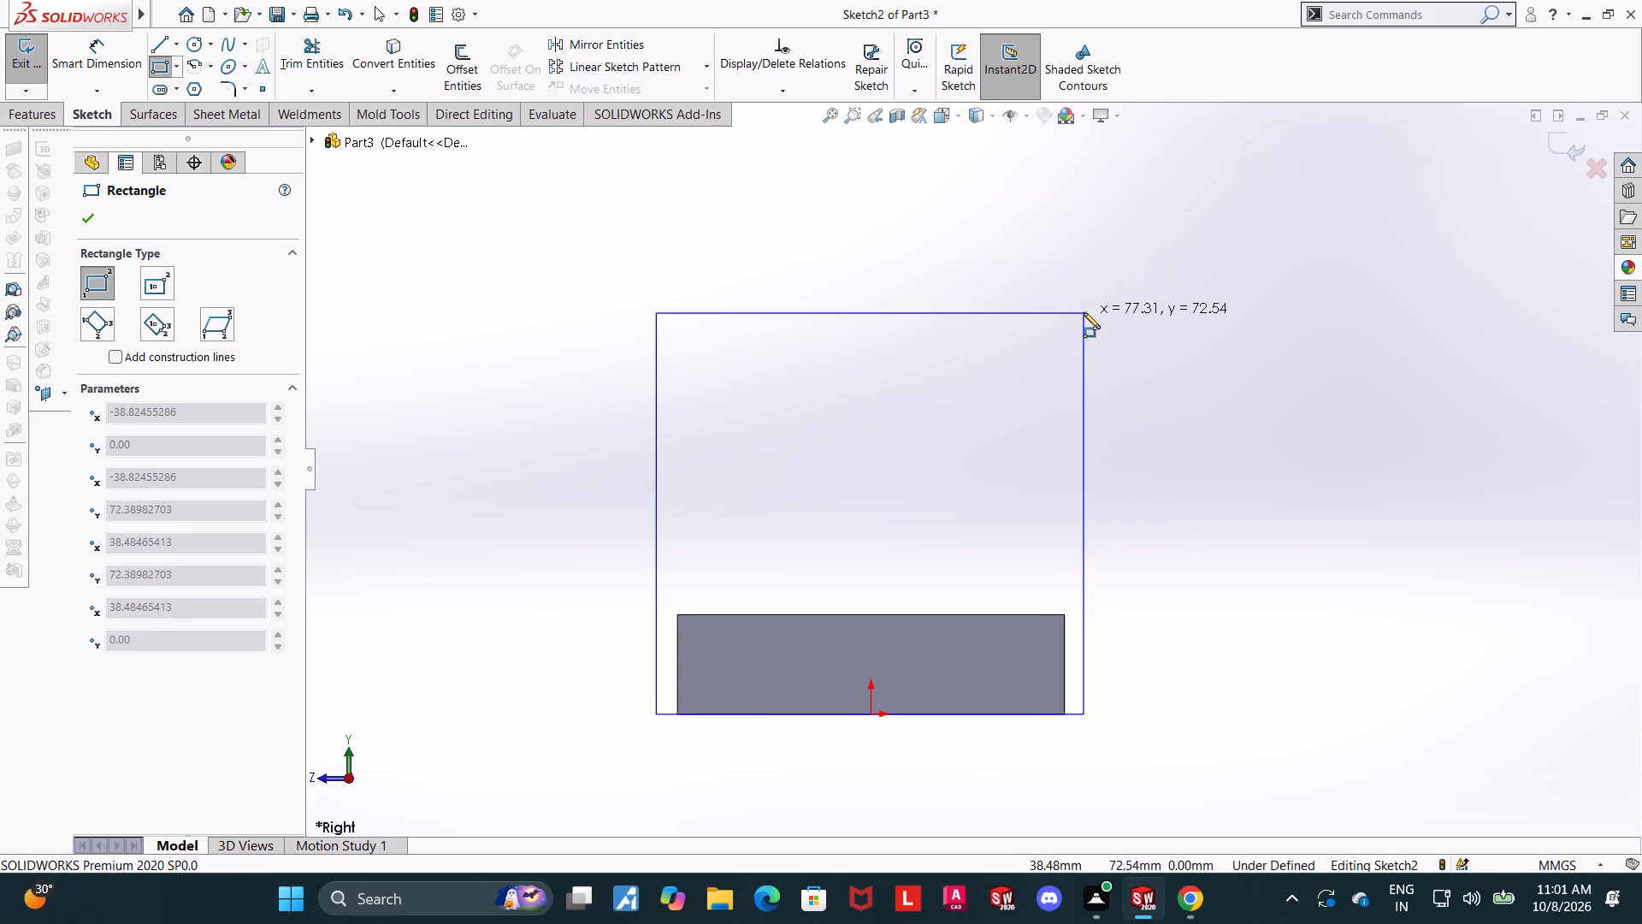
click(1084, 312)
key(Escape)
key(Escape)
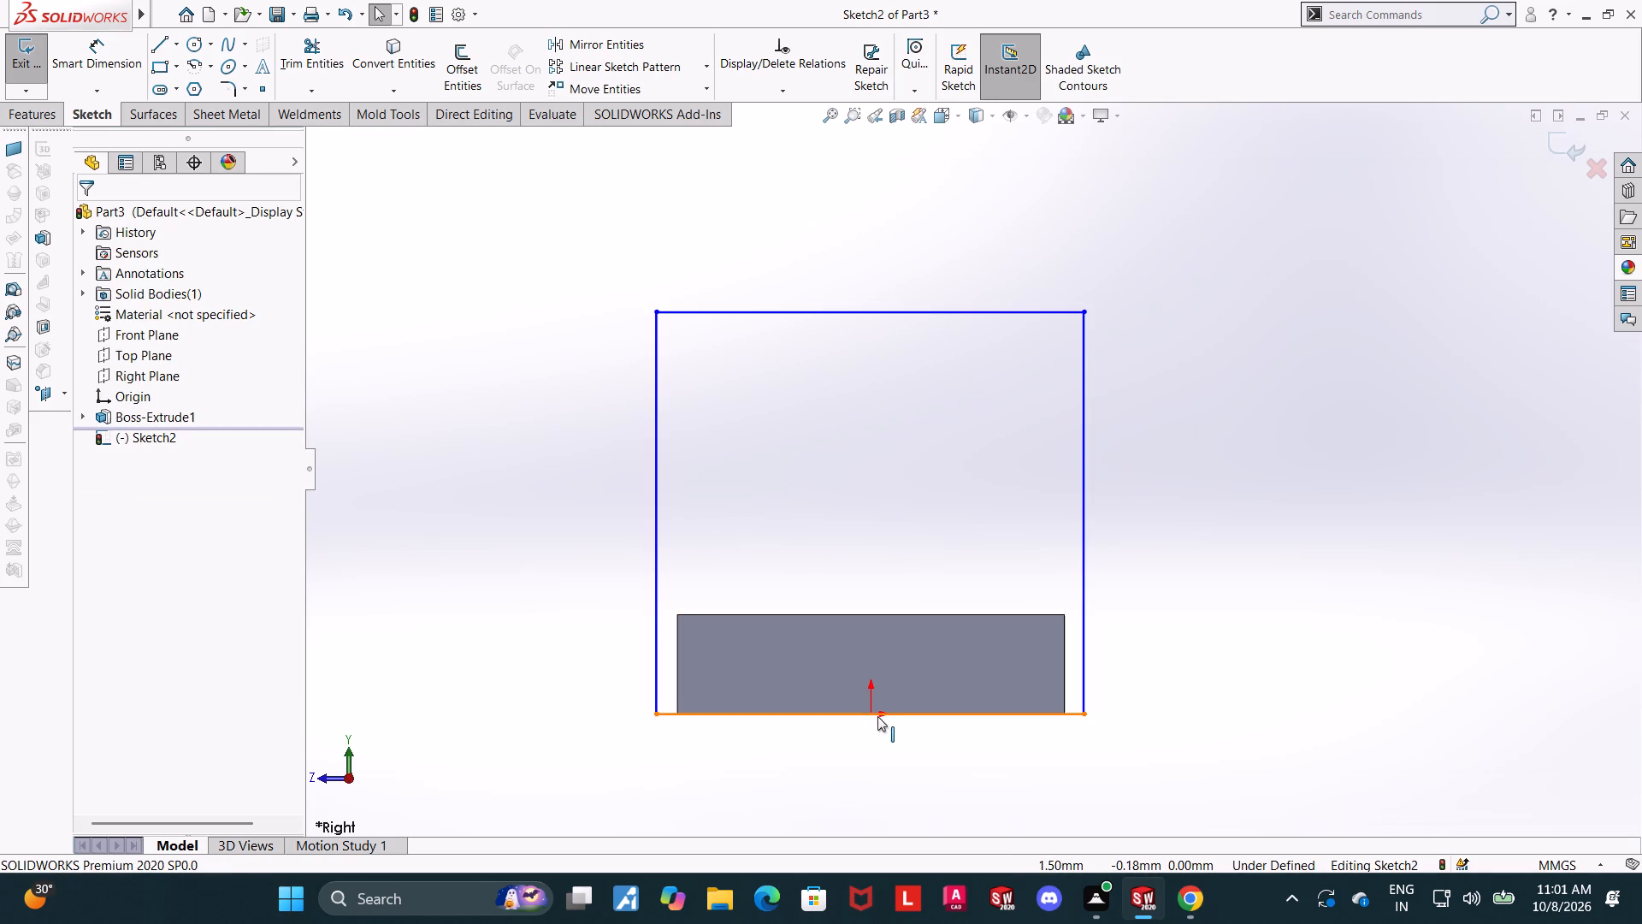
Constrain the rectangle to the origin, with its bottom edge coincident and its top edge's midpoint vertically aligned.
click(924, 714)
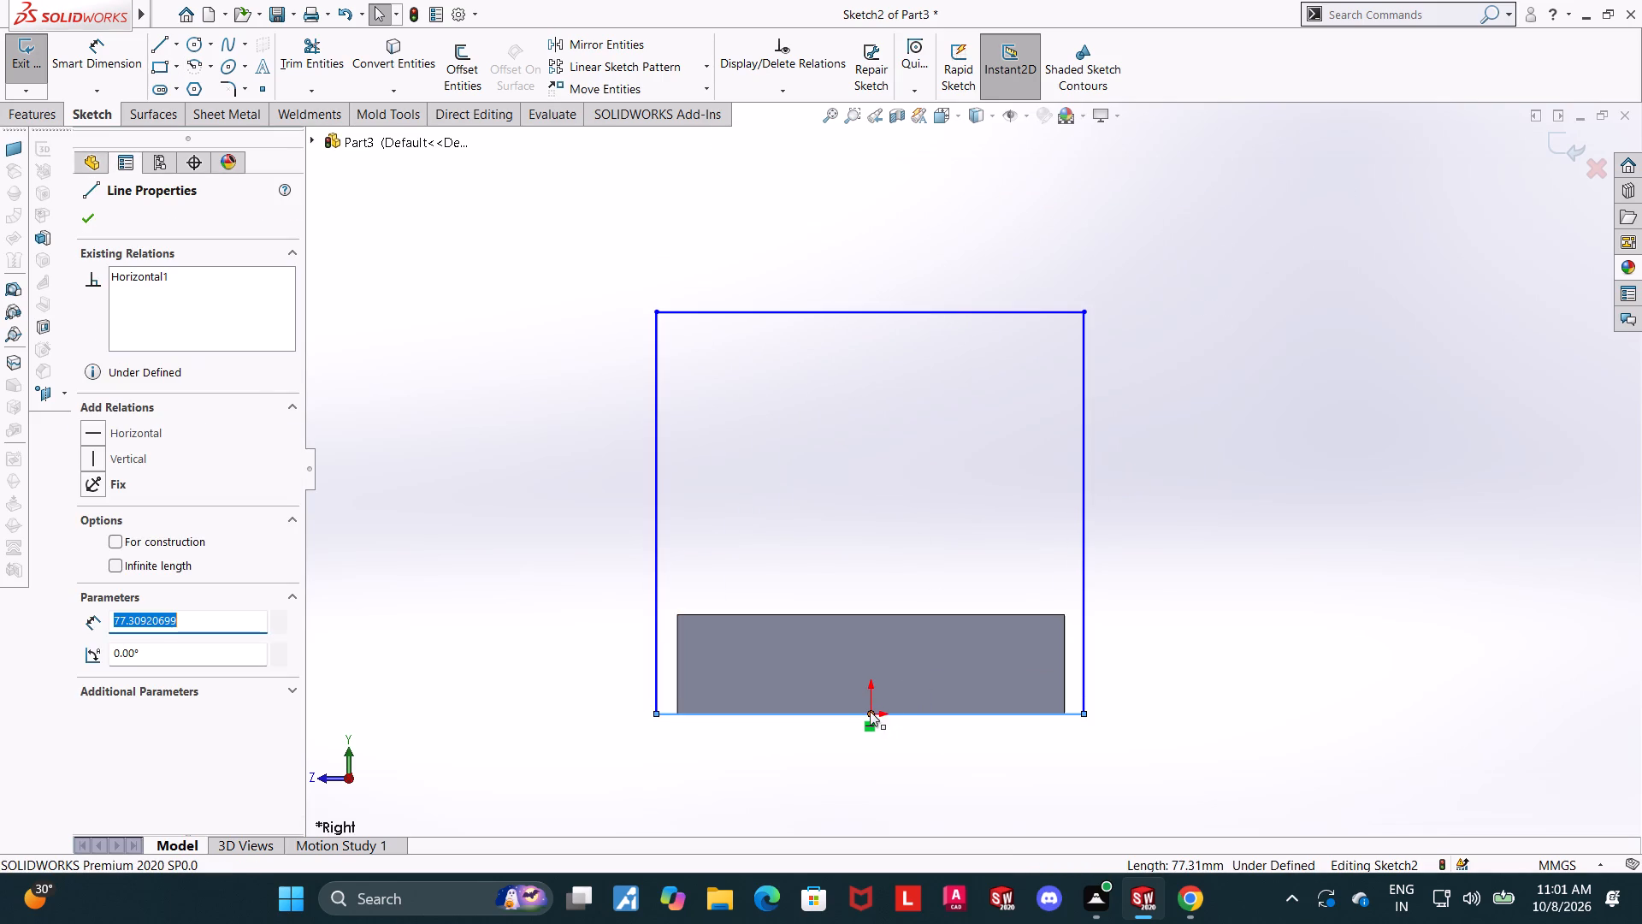
ctrl+click(870, 711)
click(98, 548)
key(Escape)
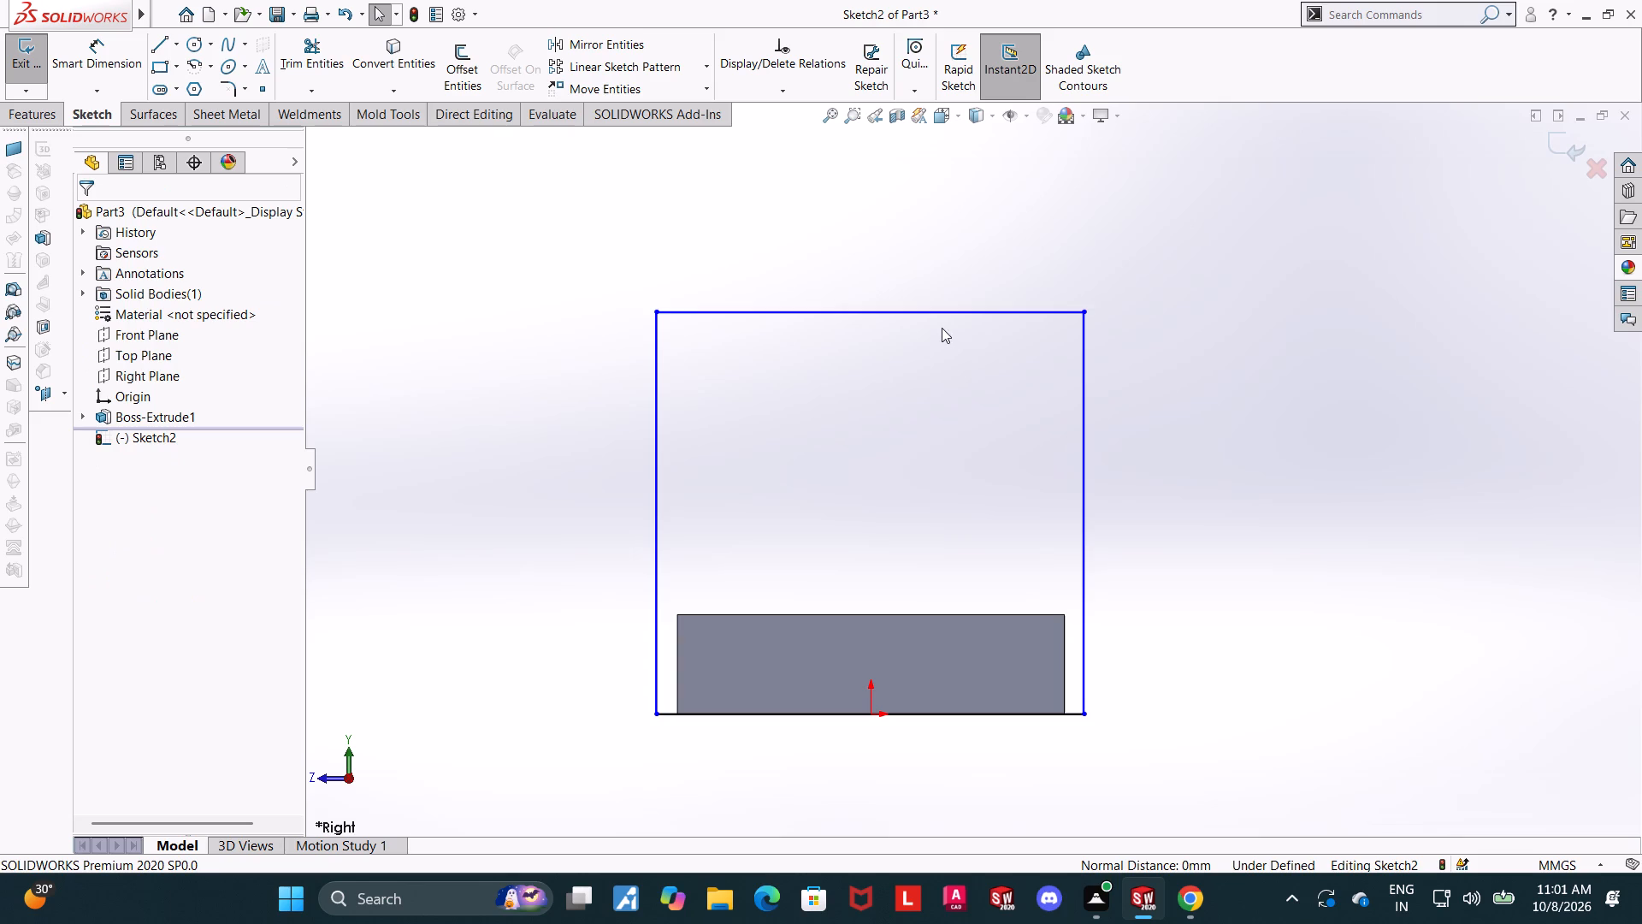
click(870, 311)
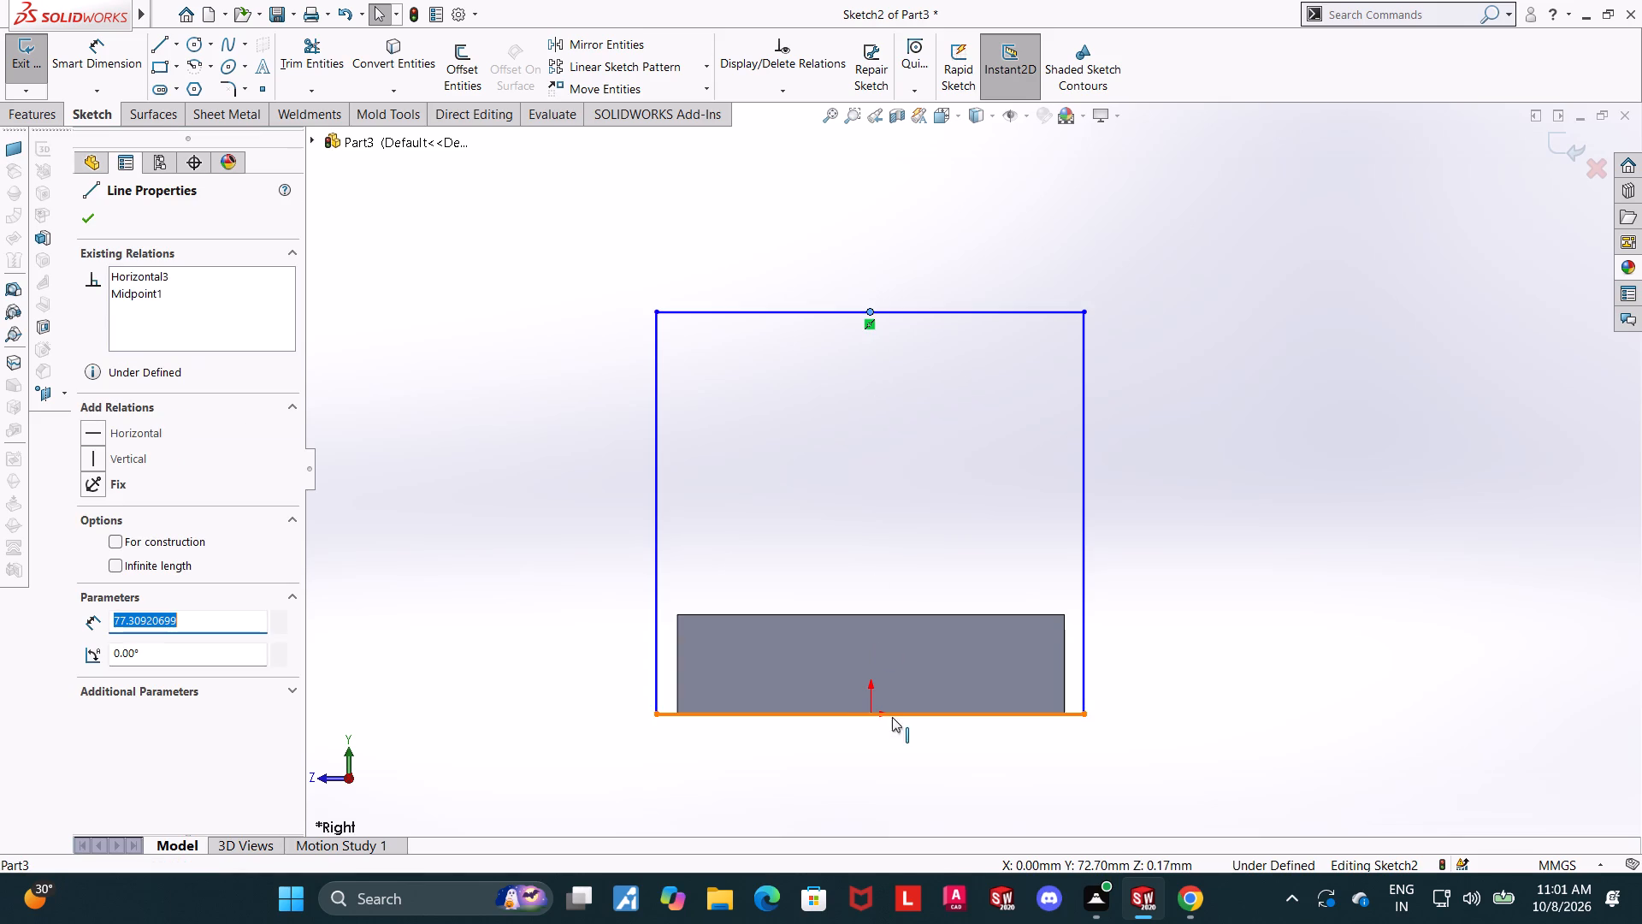
ctrl+click(867, 711)
click(89, 547)
key(Escape)
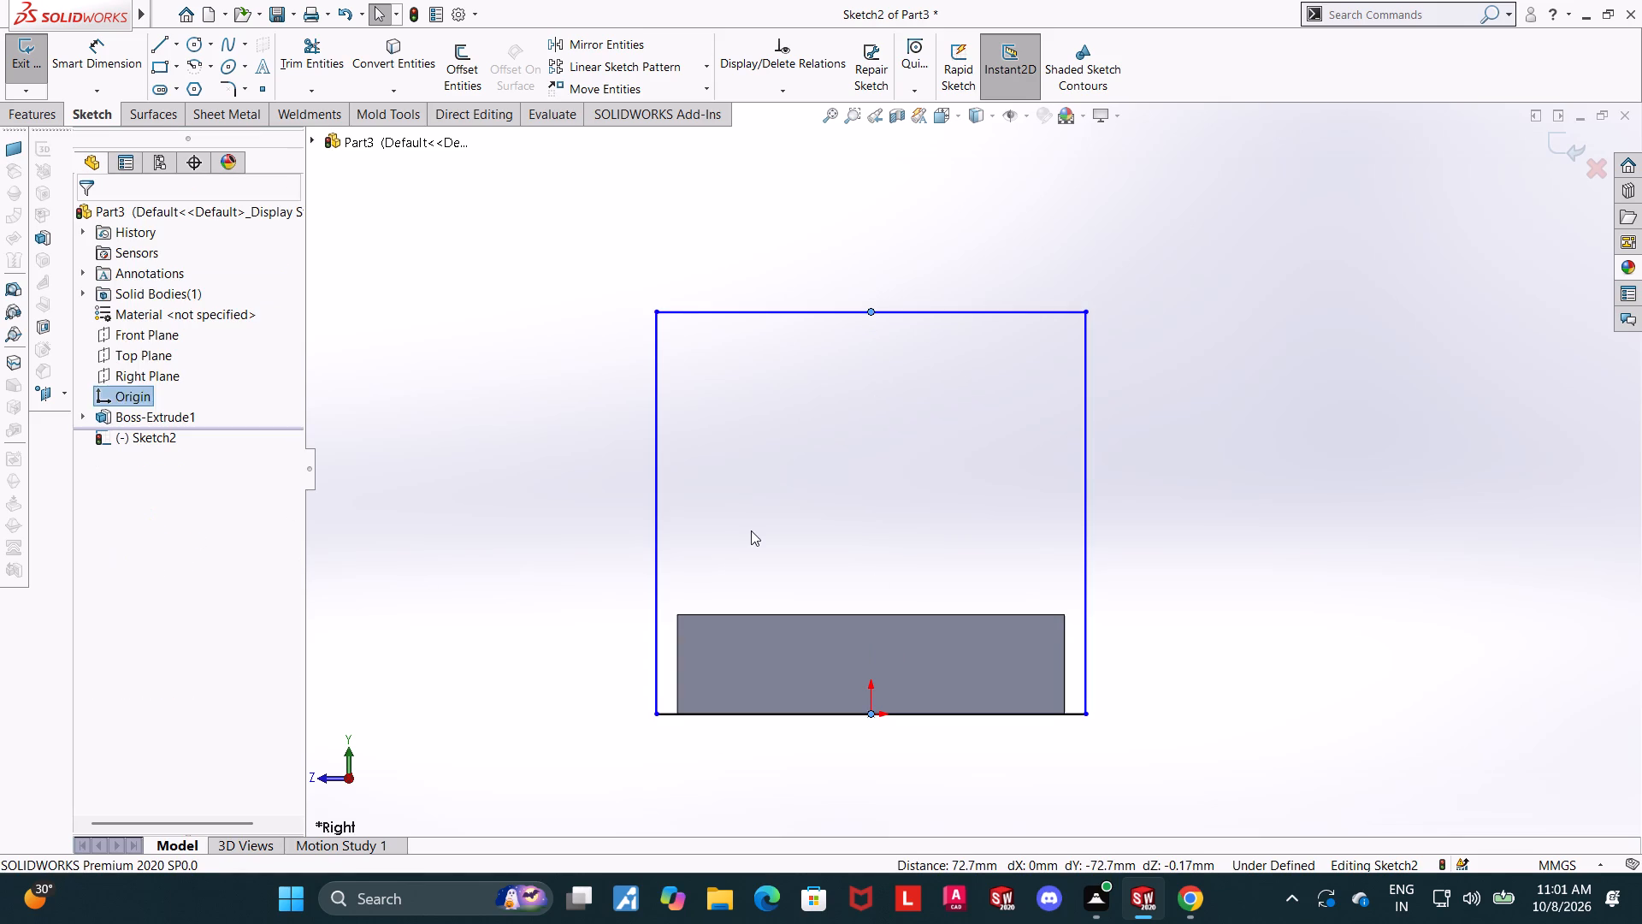
key(Escape)
Dimension the rectangle's top edge and set its width to 60+36 mm, giving 96 mm.
click(82, 58)
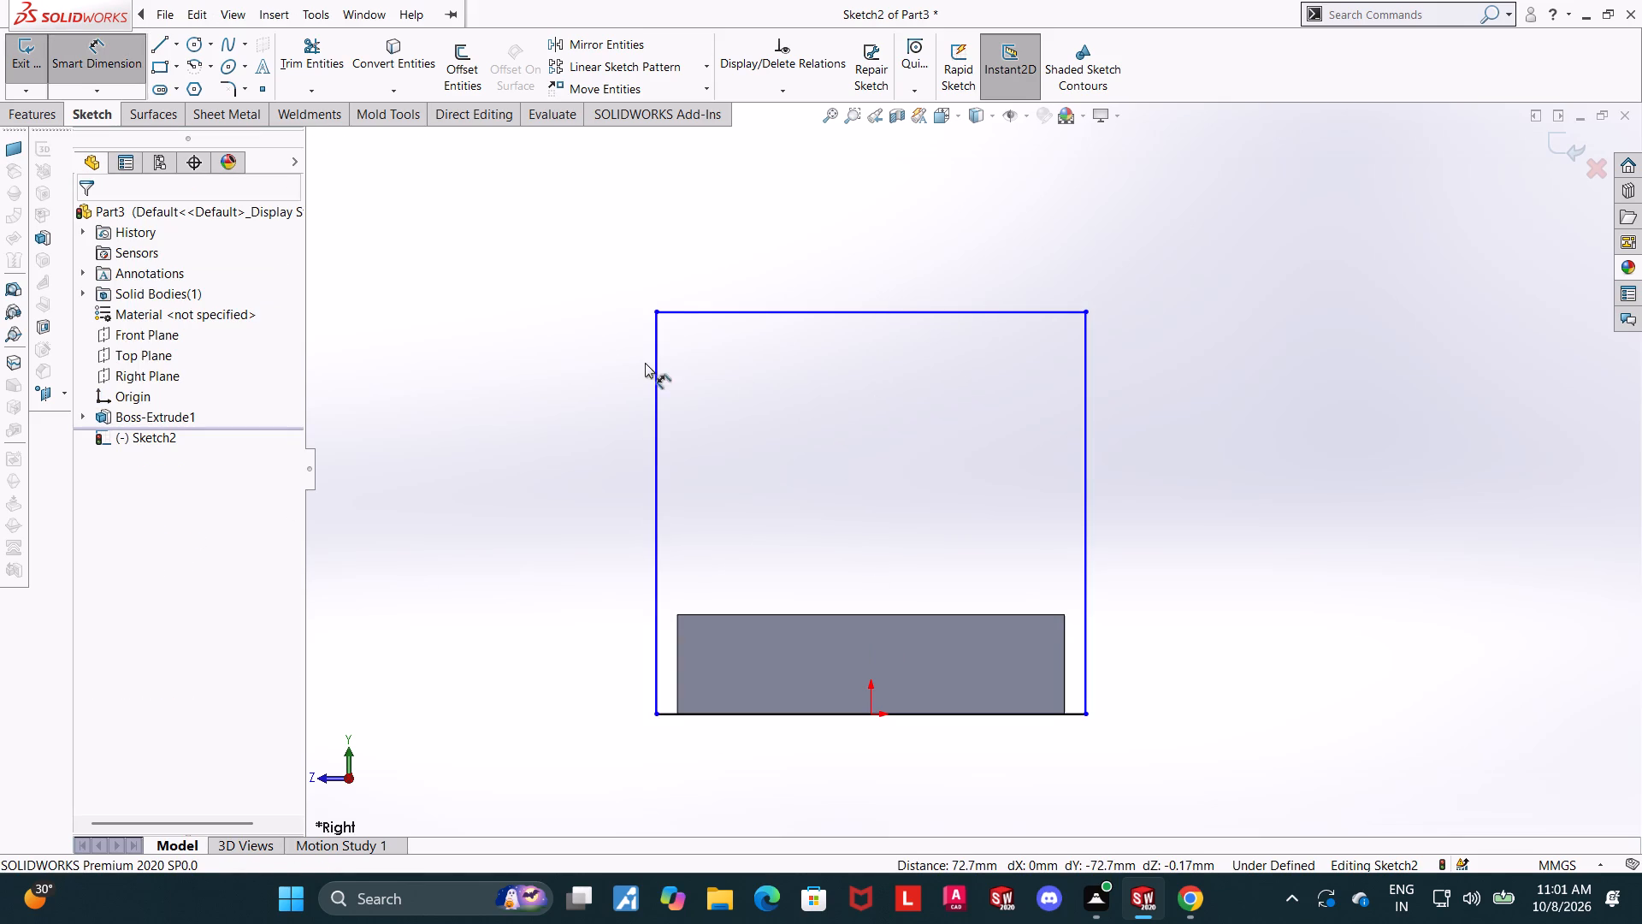
click(859, 317)
click(865, 269)
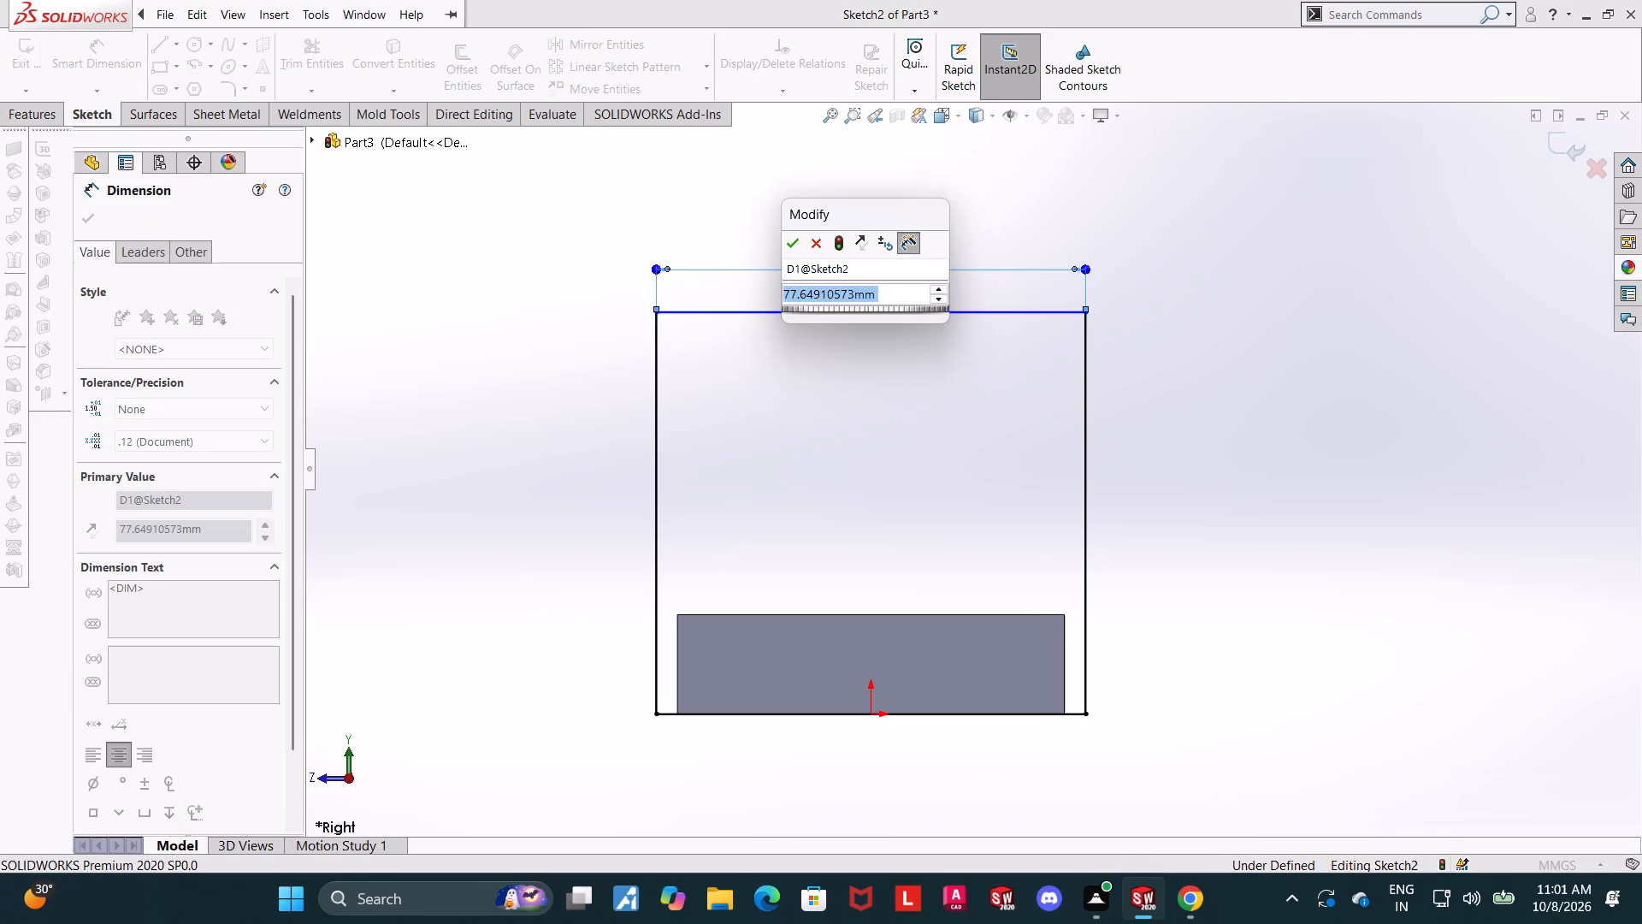
text(60+)
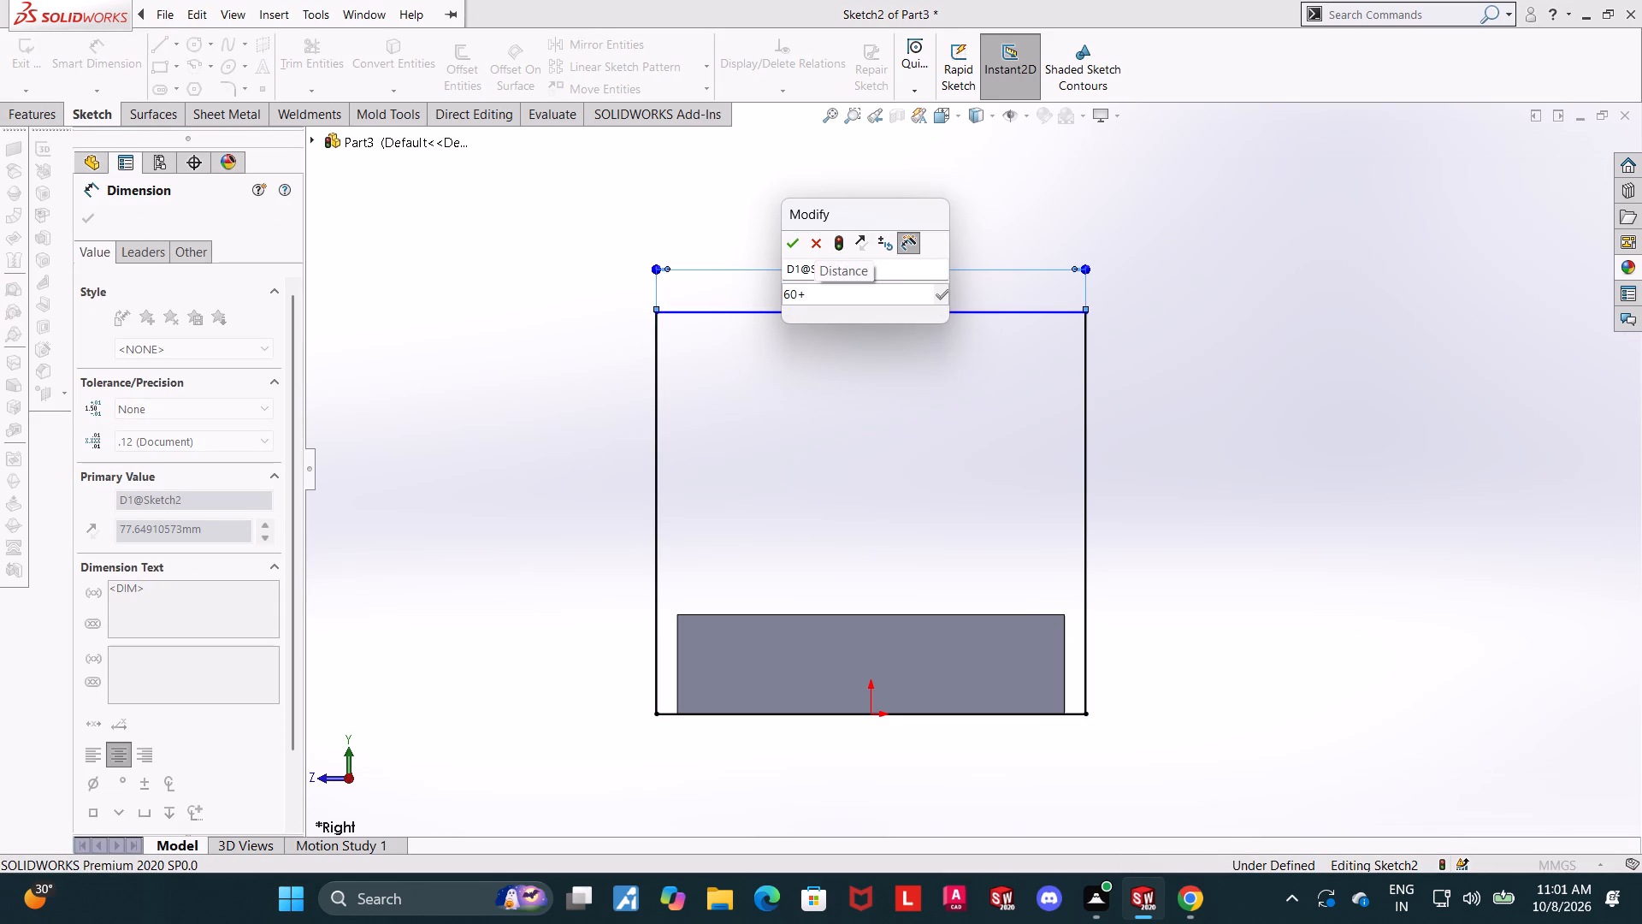
text(36)
key(Return)
key(Escape)
key(Escape)
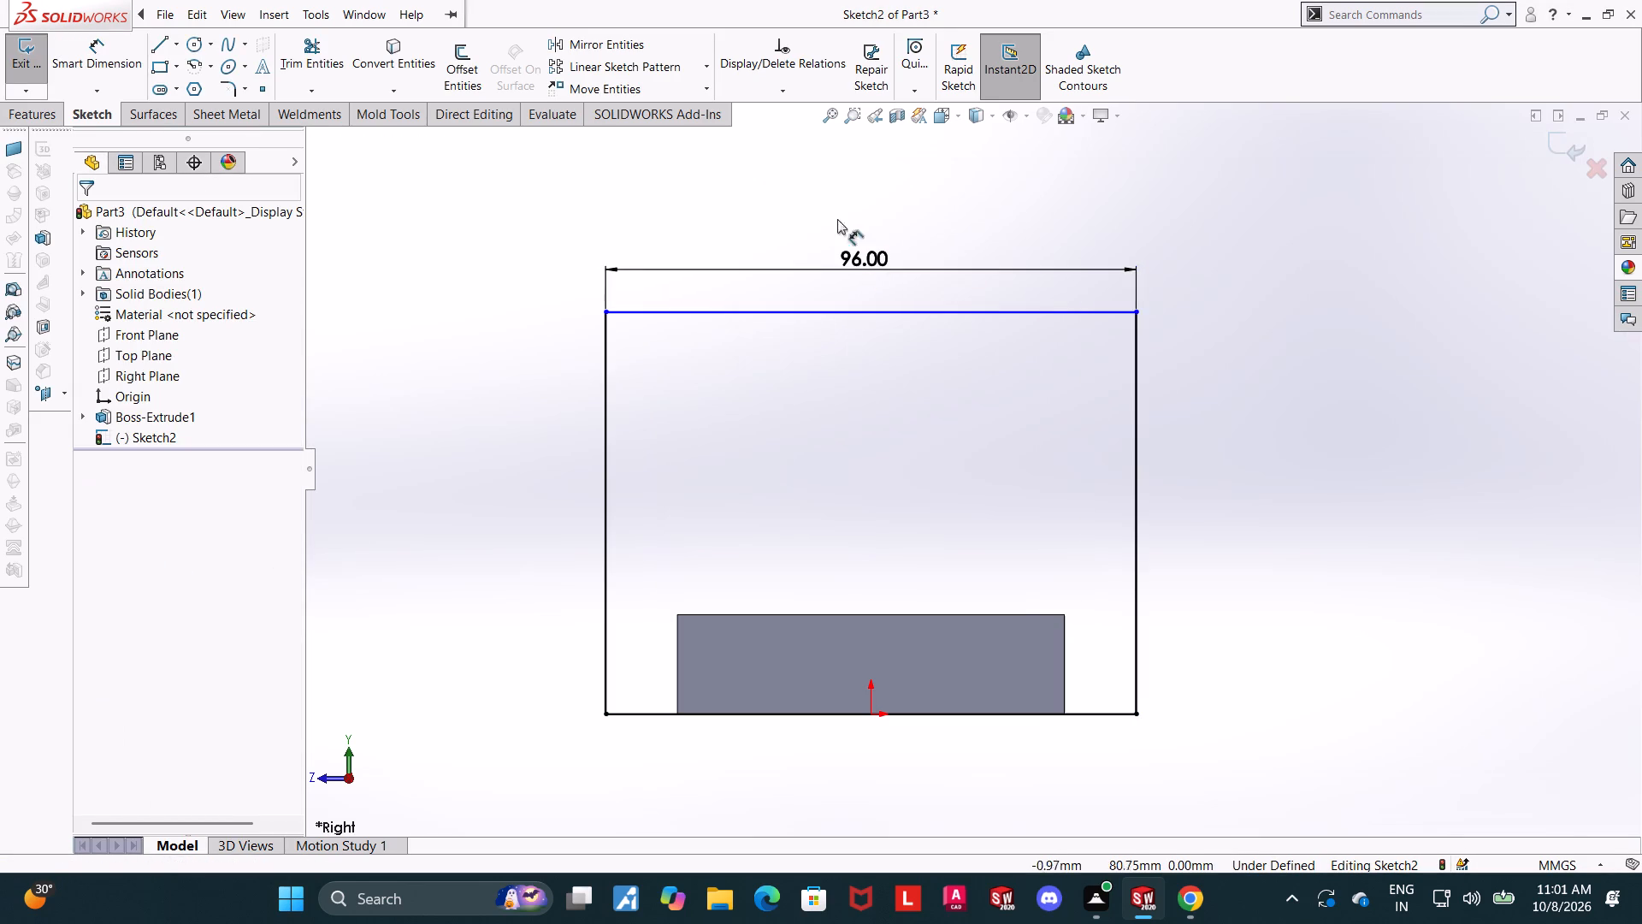
Round both upper corners of the rectangle with 18 mm sketch fillets, accepting removal of the conflicting relation.
click(226, 82)
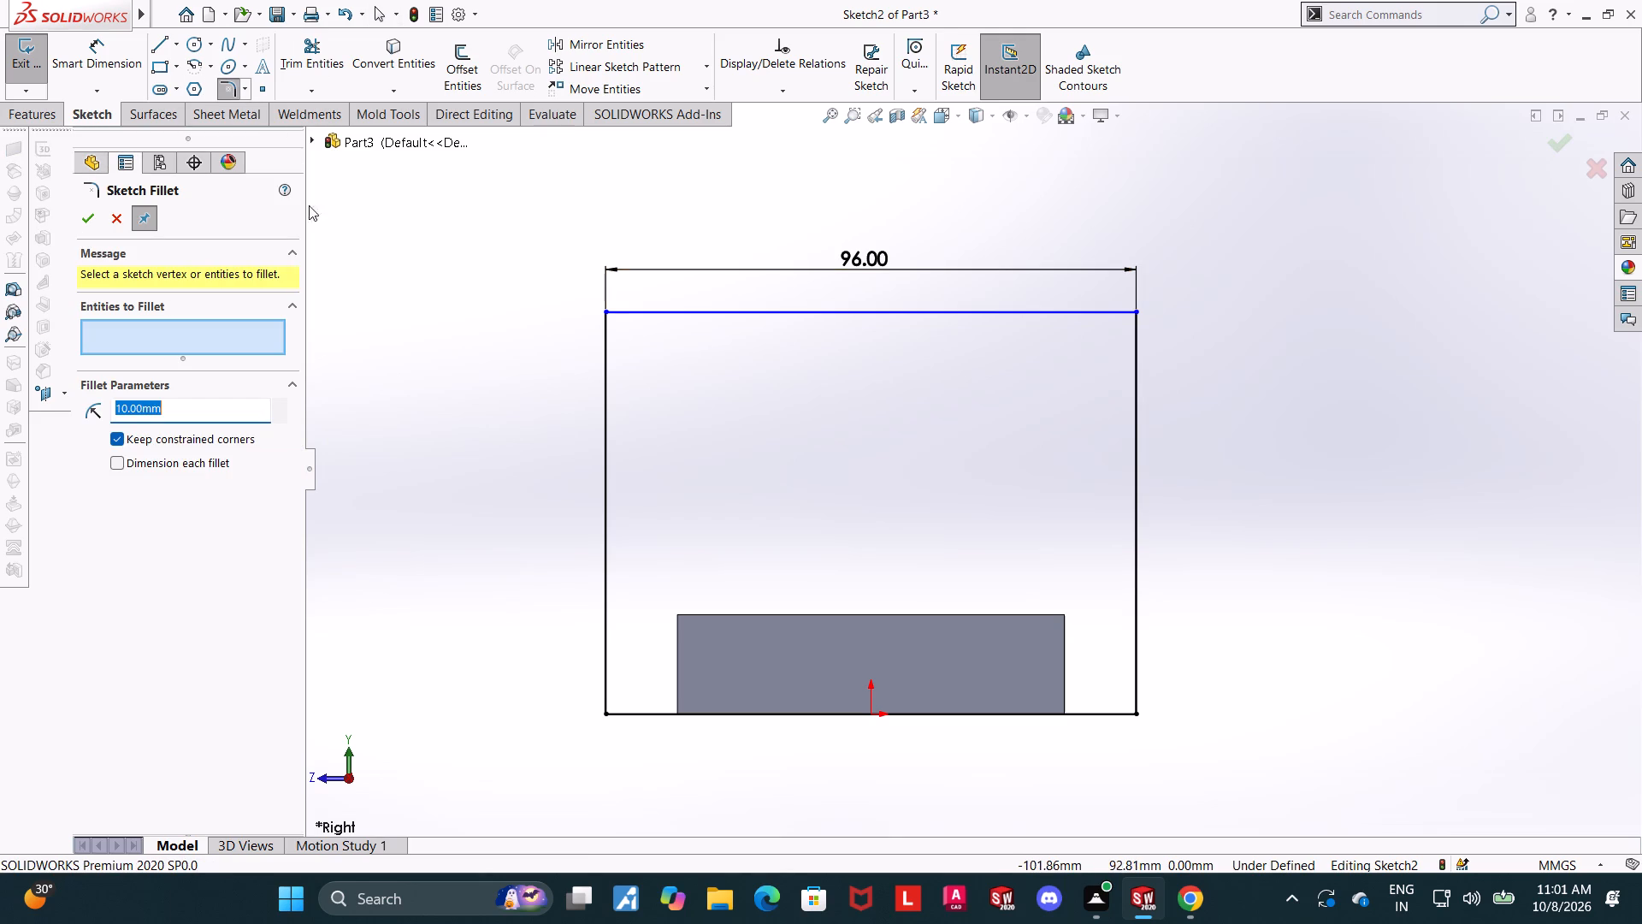
key(1)
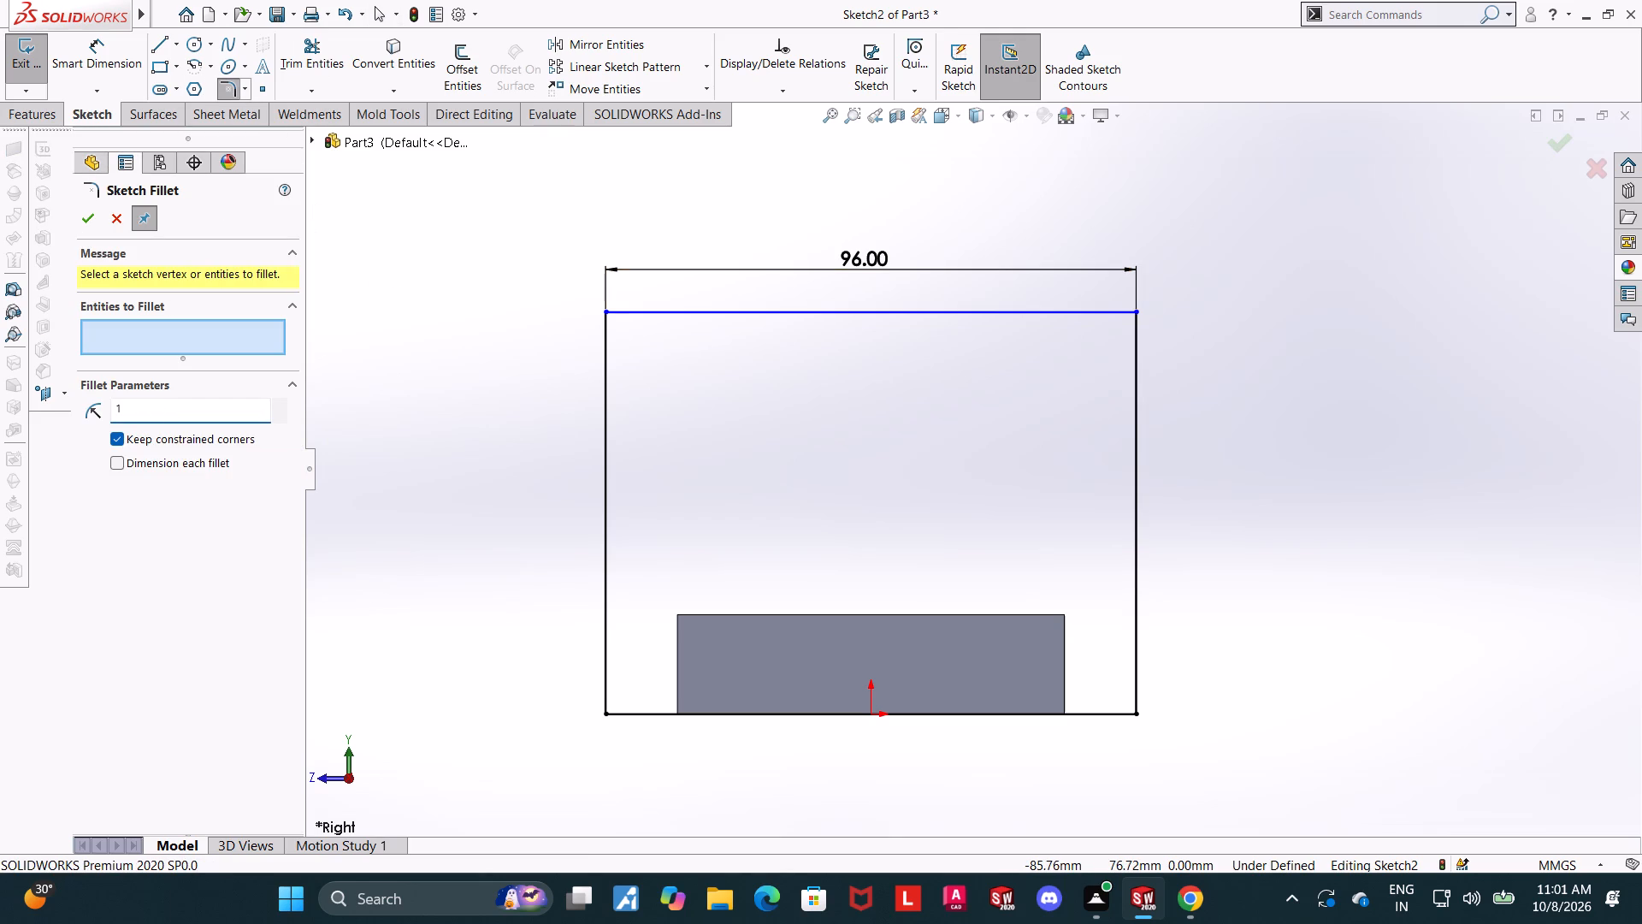
key(8)
key(Return)
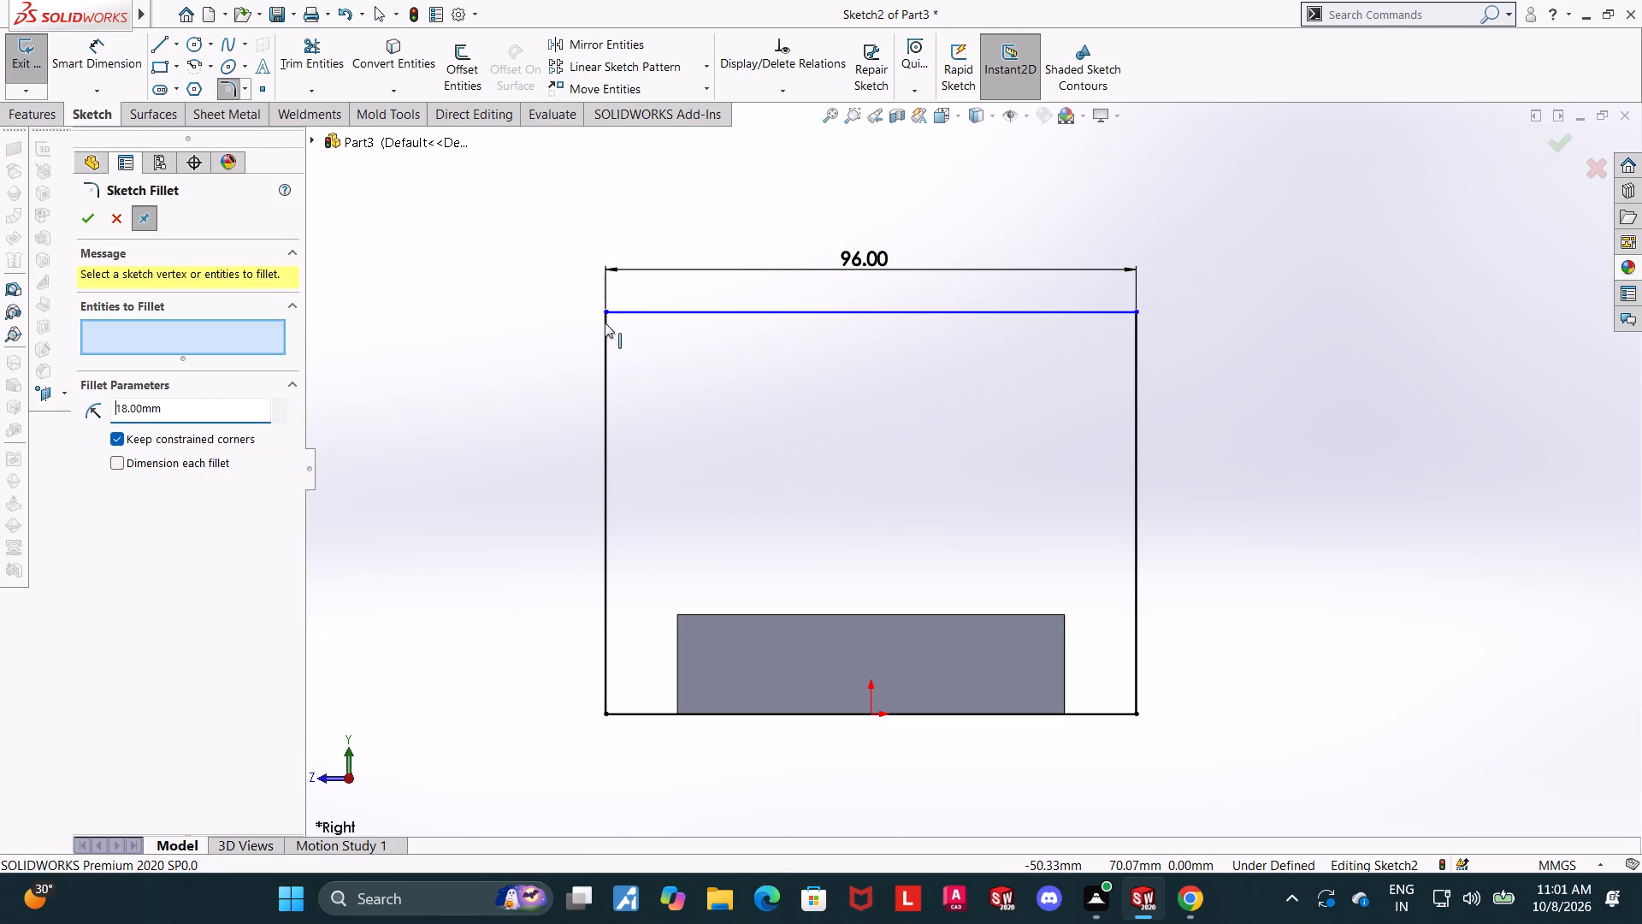
click(605, 311)
click(856, 464)
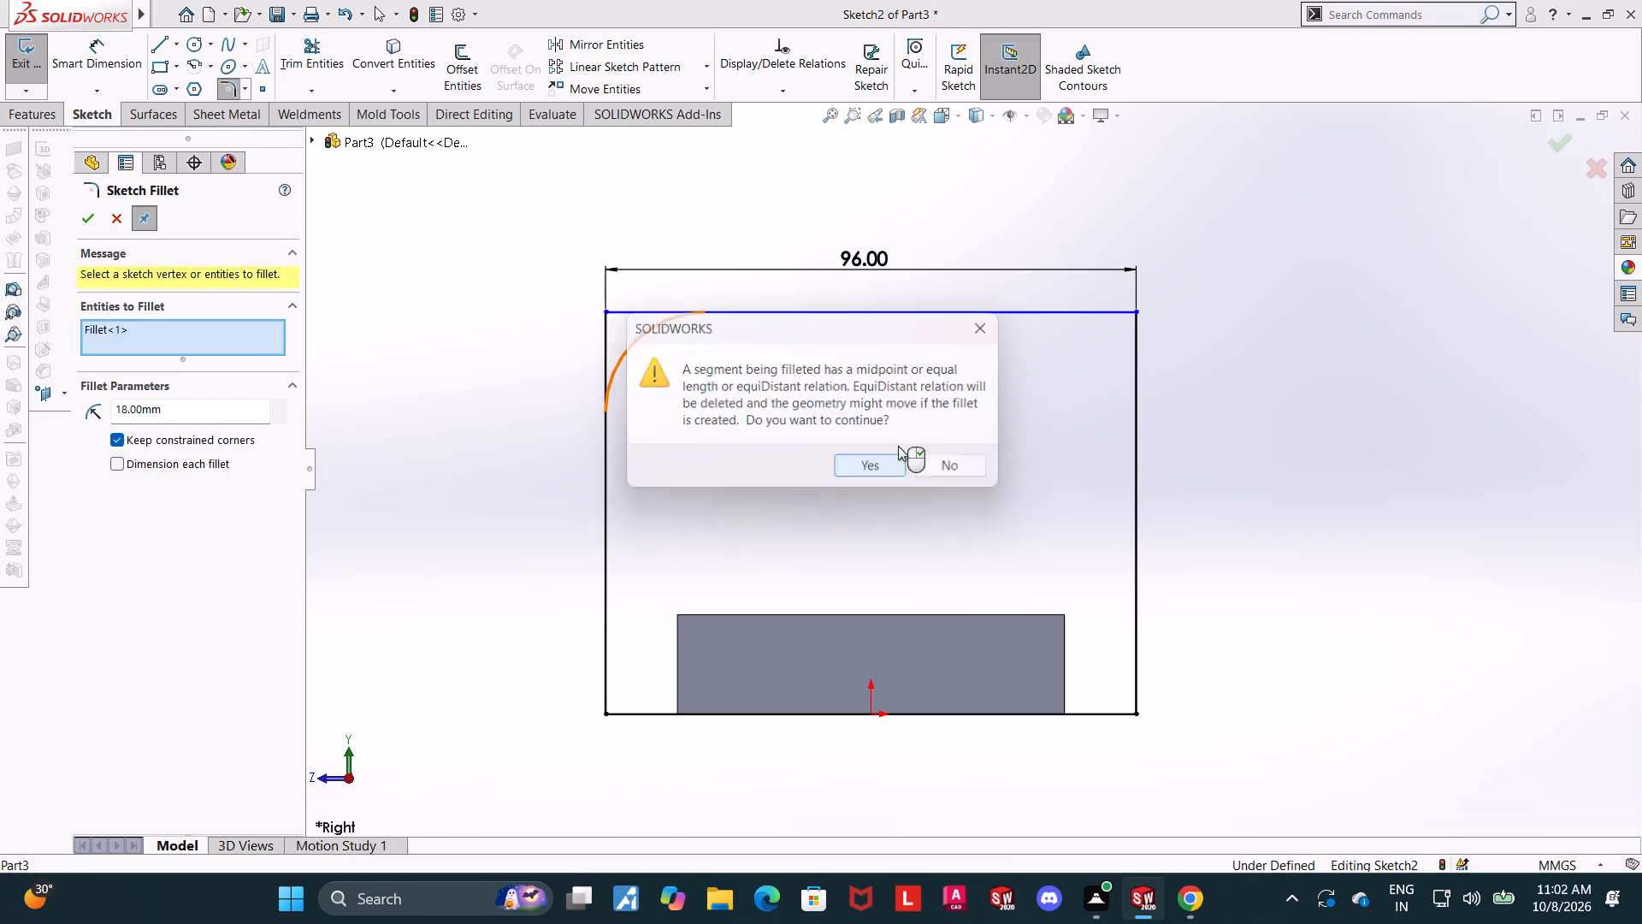
click(1133, 310)
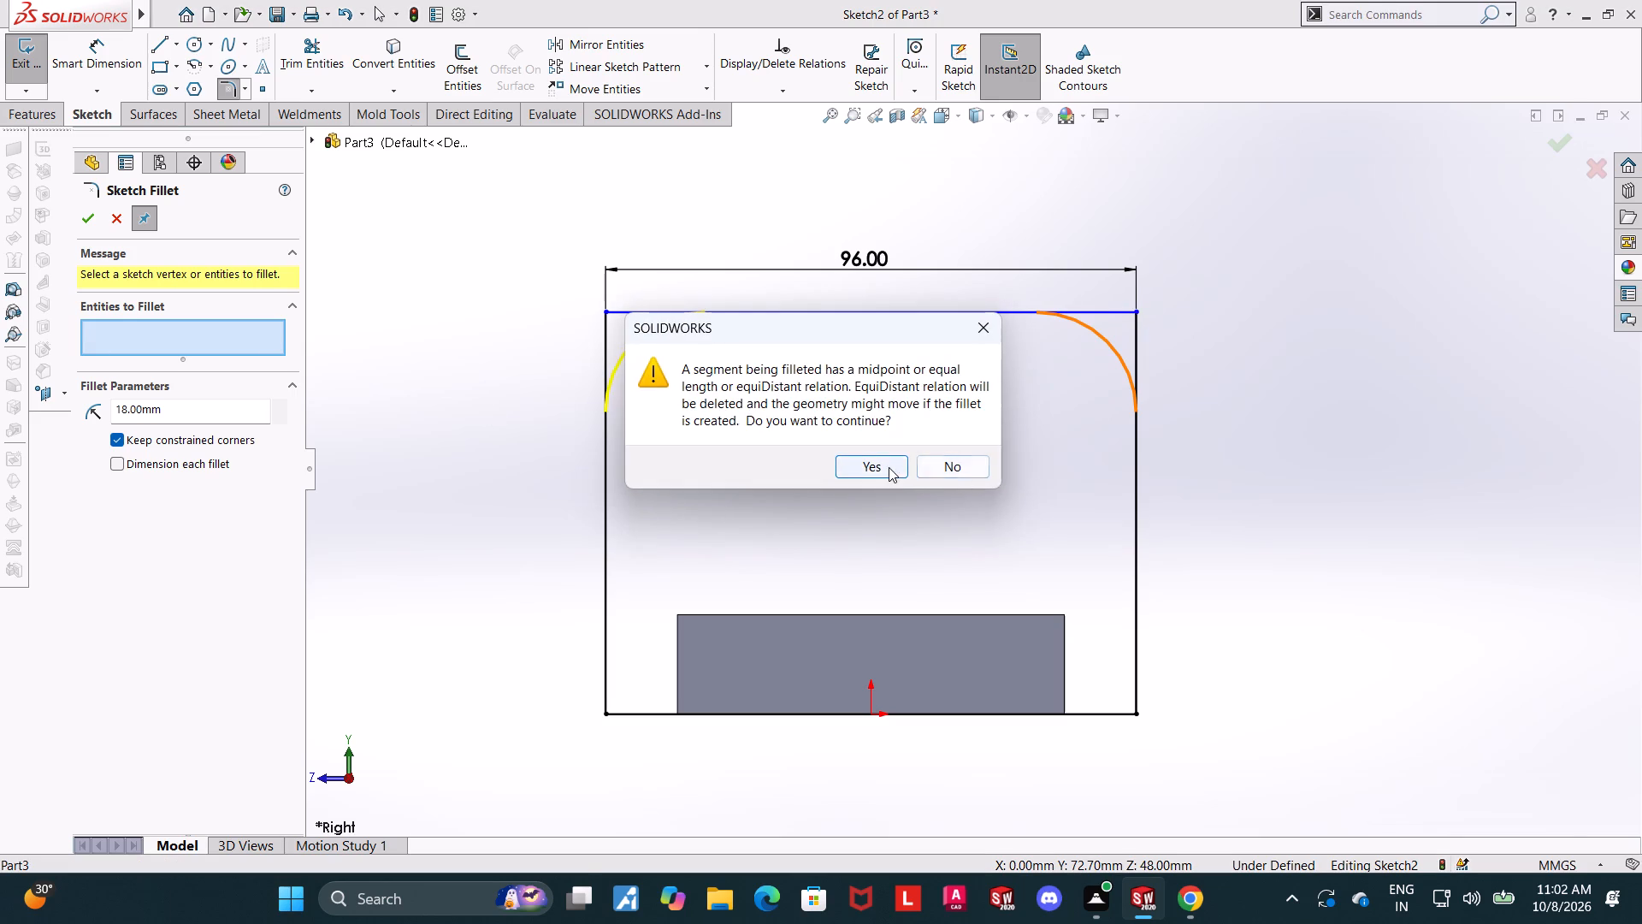
click(889, 467)
click(95, 213)
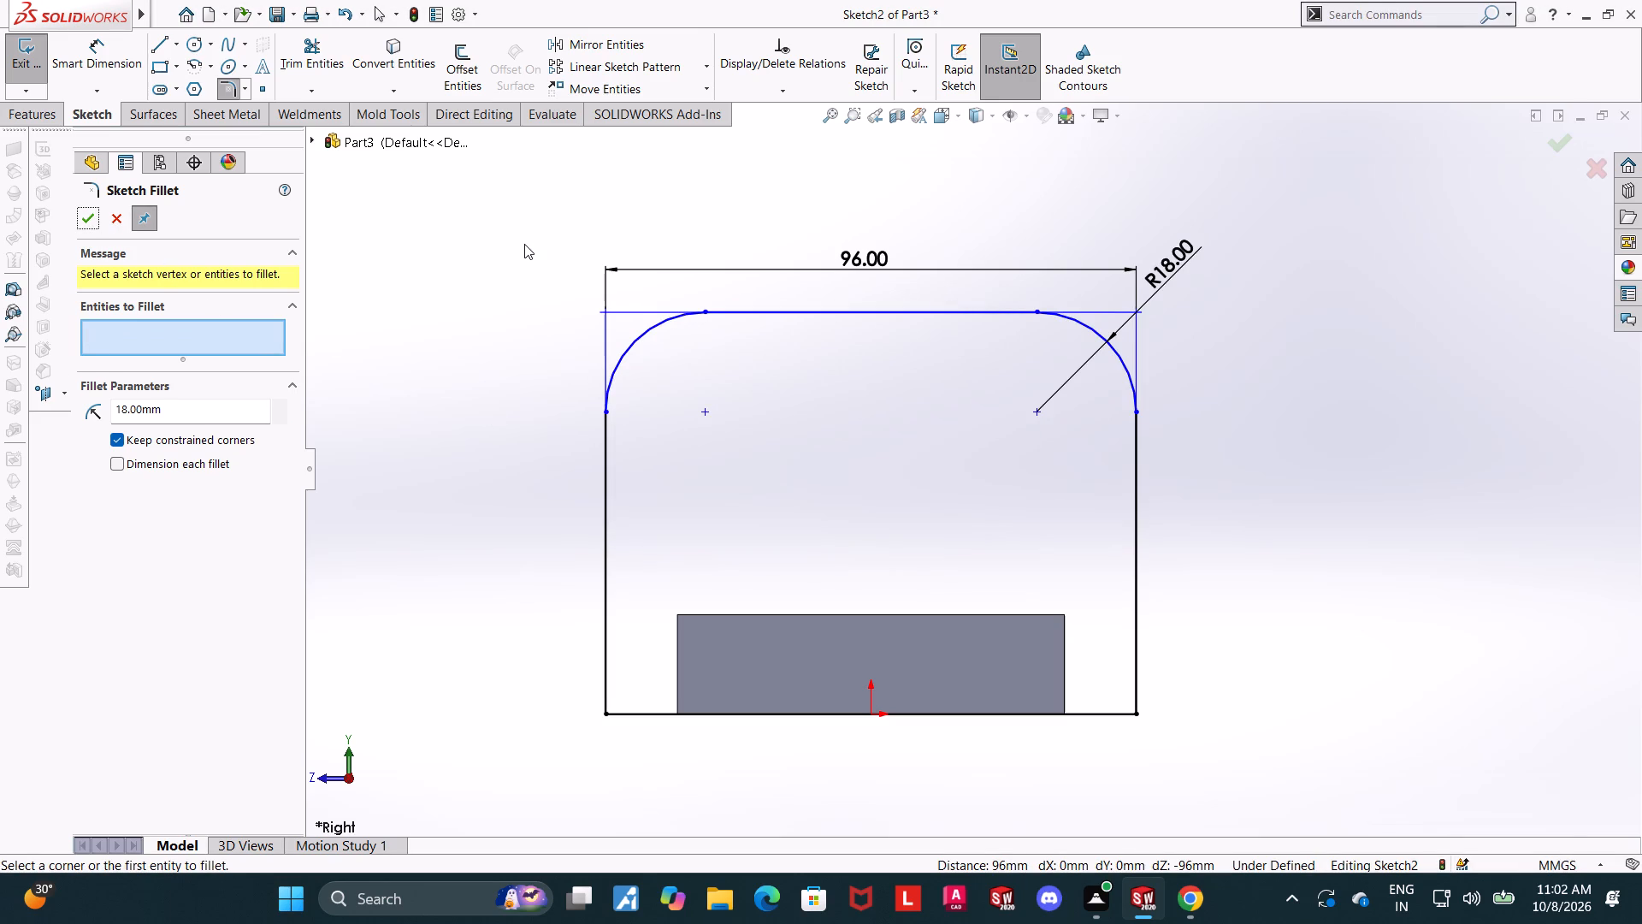
Dimension the profile's height between its top and bottom edges as 100 mm.
click(103, 56)
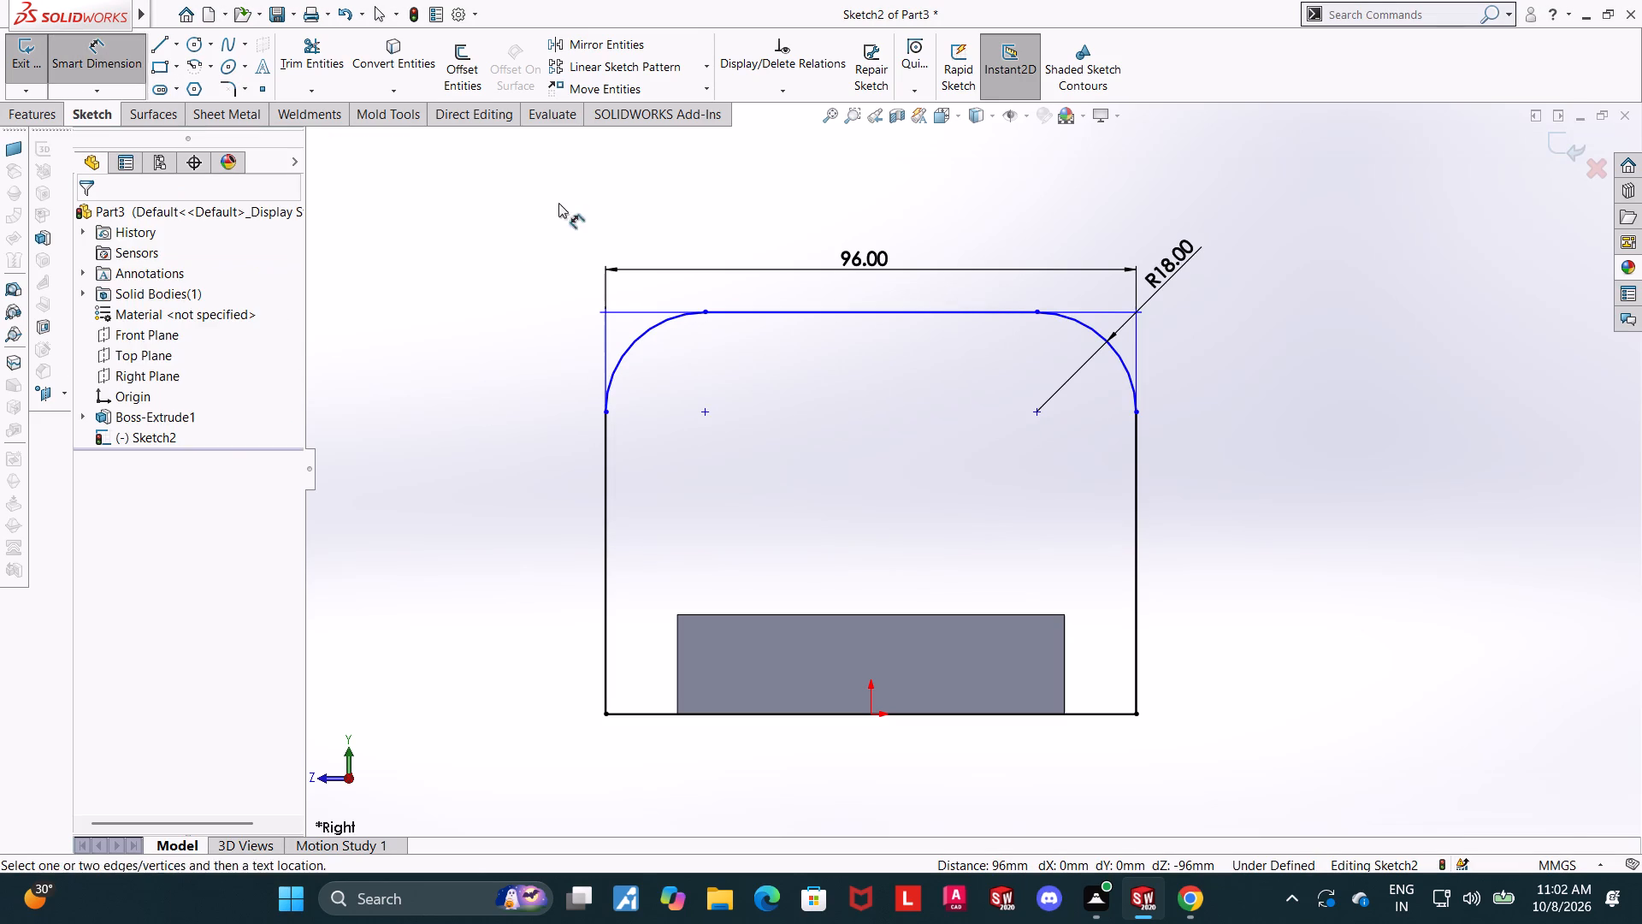
click(883, 312)
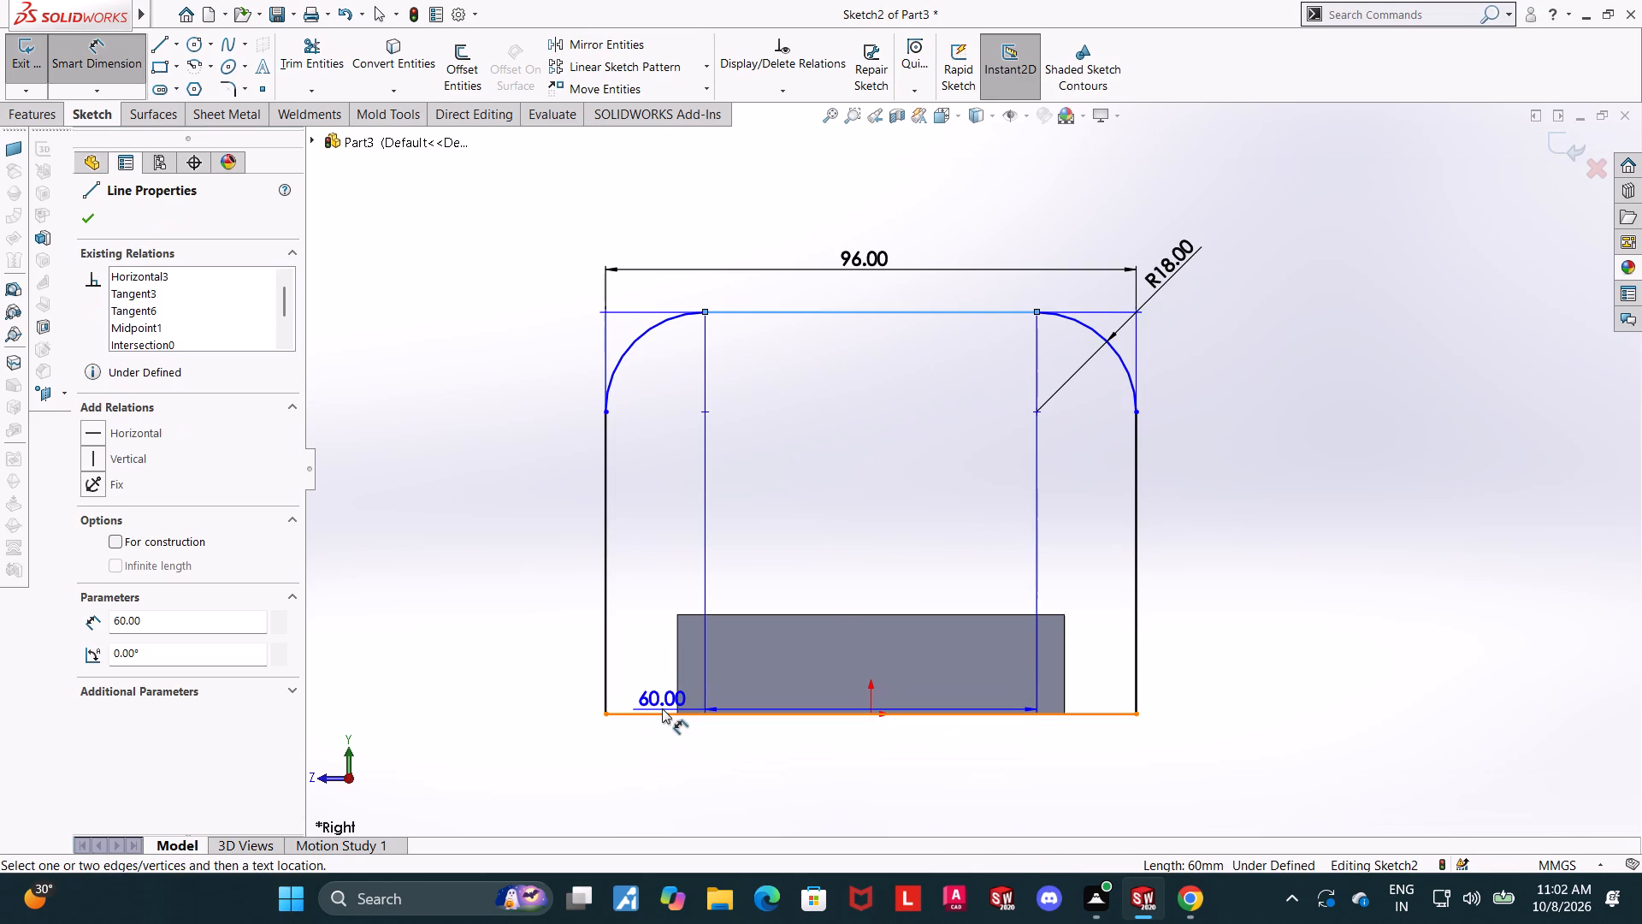
click(662, 712)
click(557, 626)
text(100)
key(Return)
key(Escape)
Sketch a circle centred on the upper-left fillet's centre point and set its diameter to 16 mm.
scroll(1063, 538, down, 1)
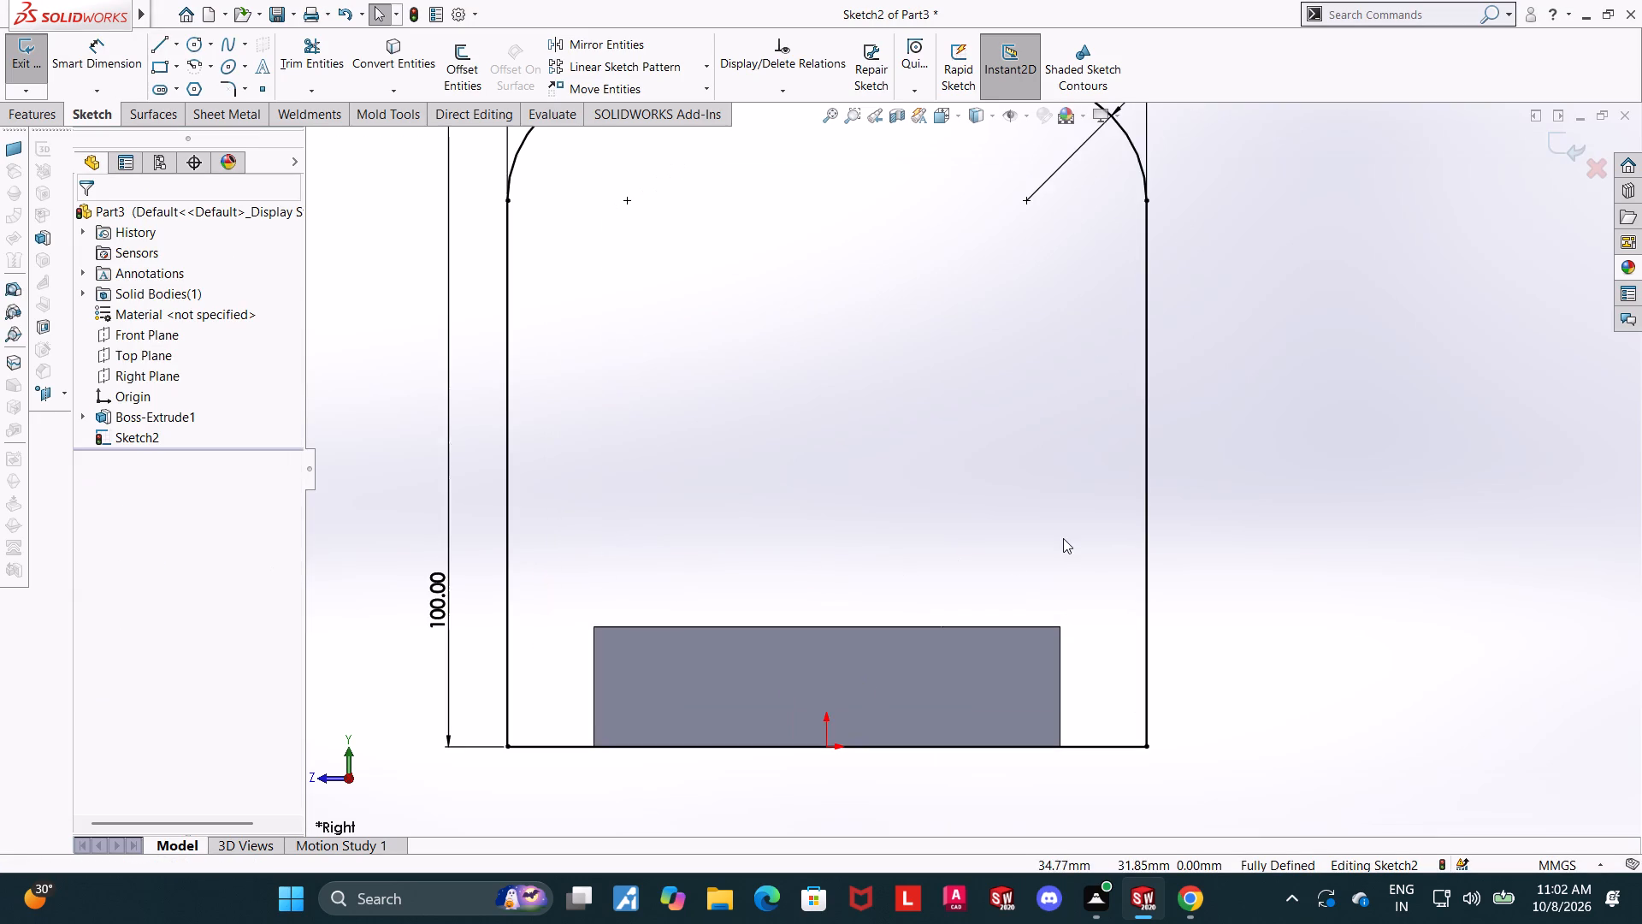
scroll(1131, 483, up, 2)
scroll(1086, 224, down, 1)
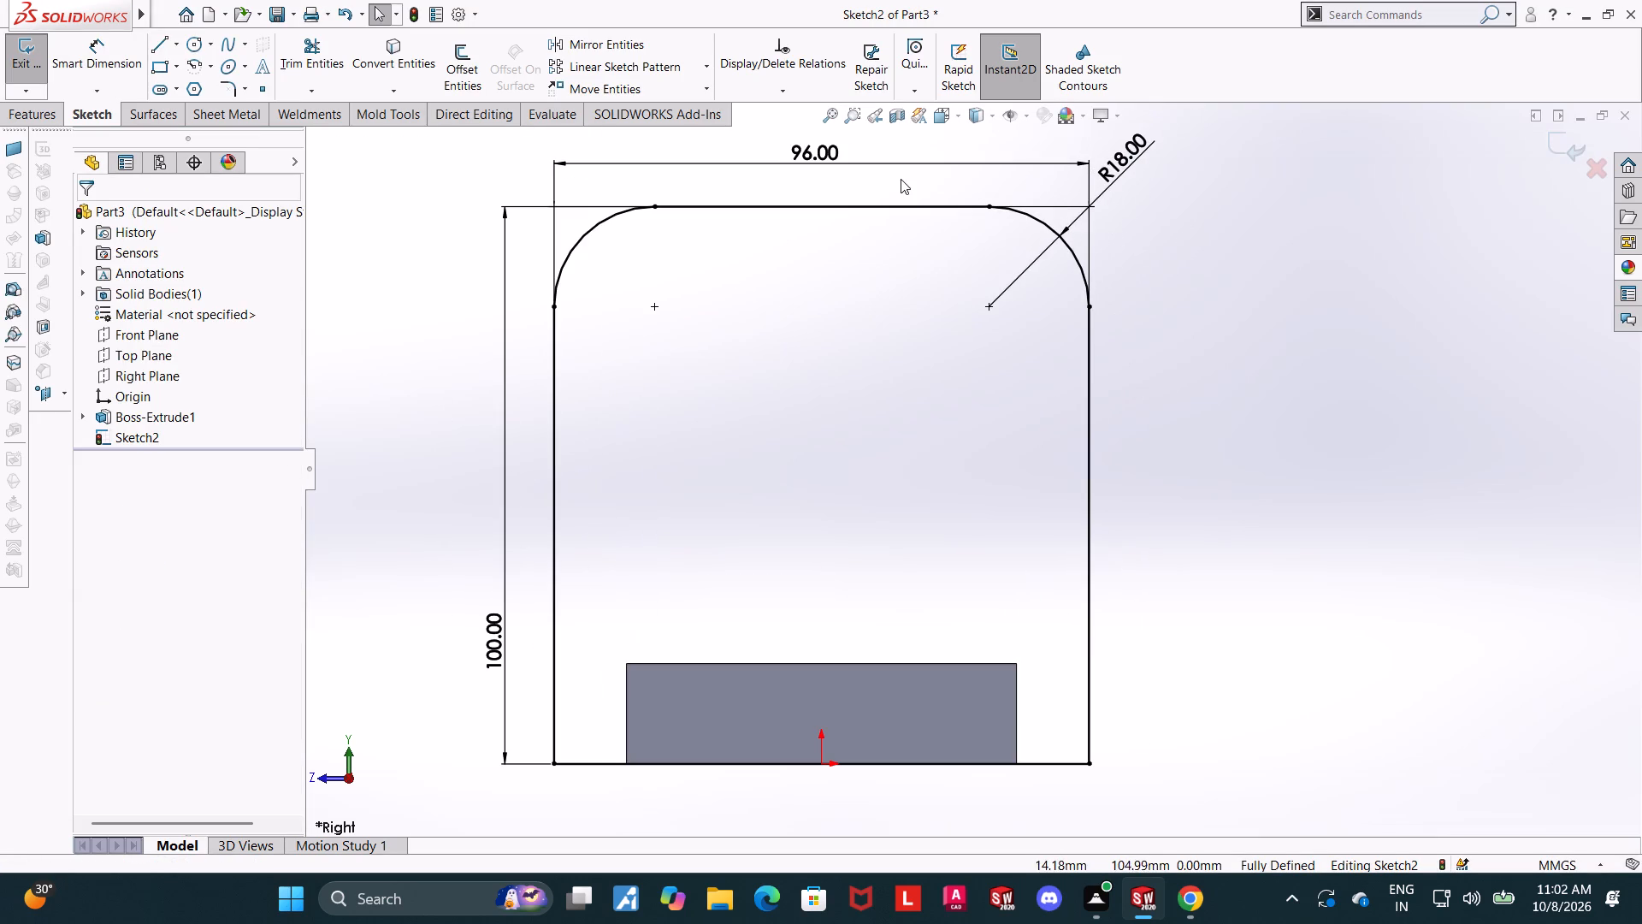
click(197, 40)
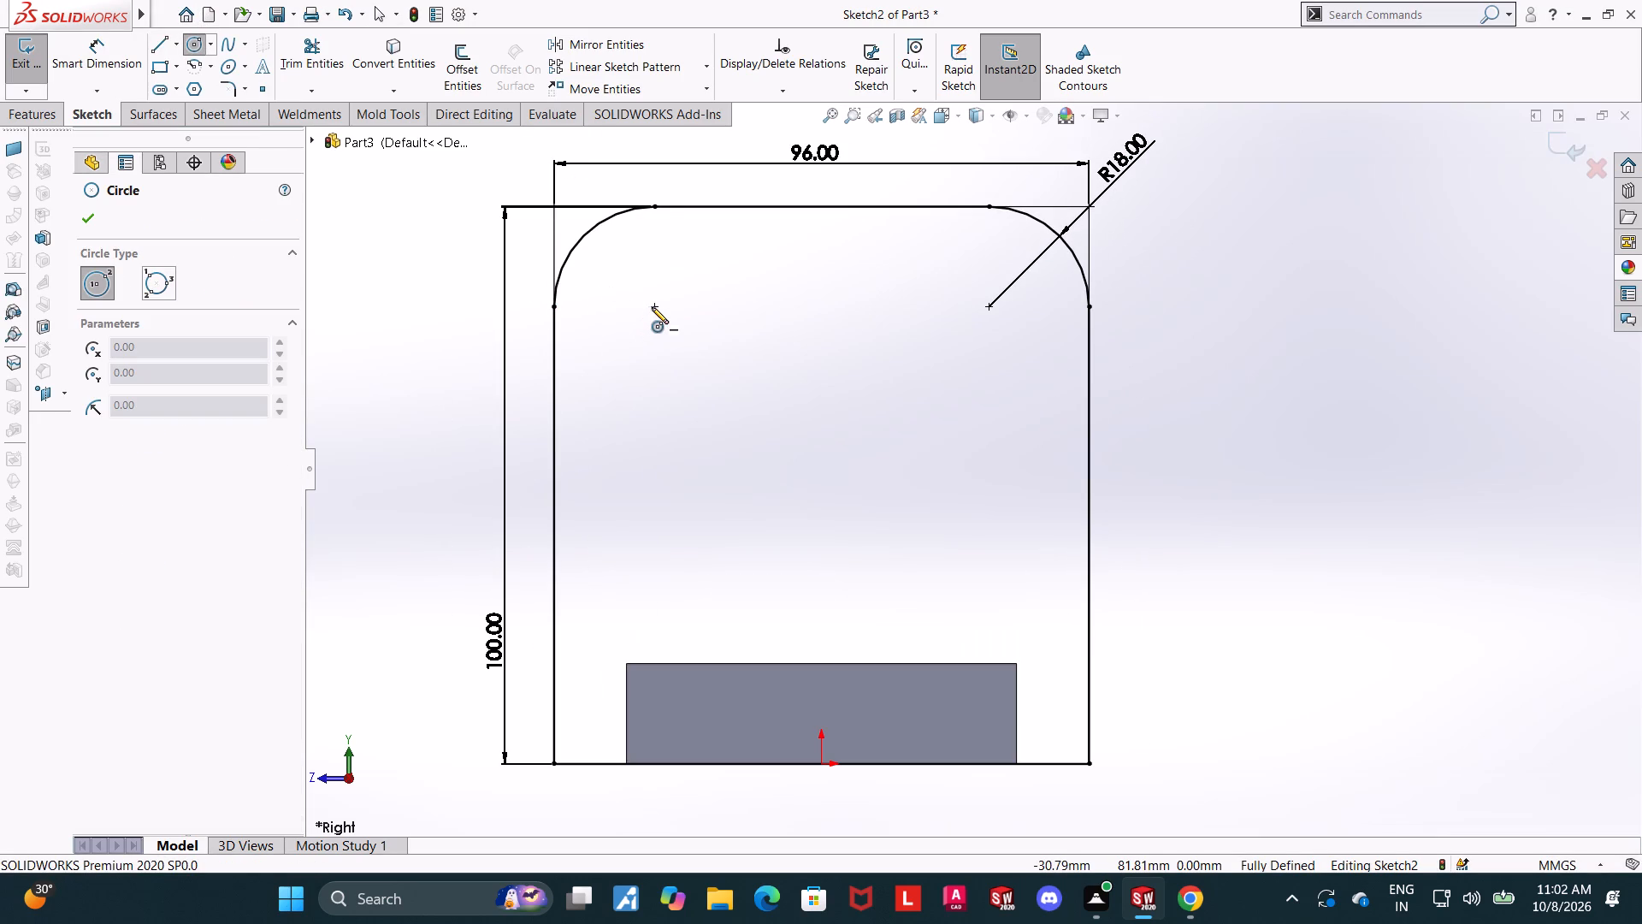
click(652, 306)
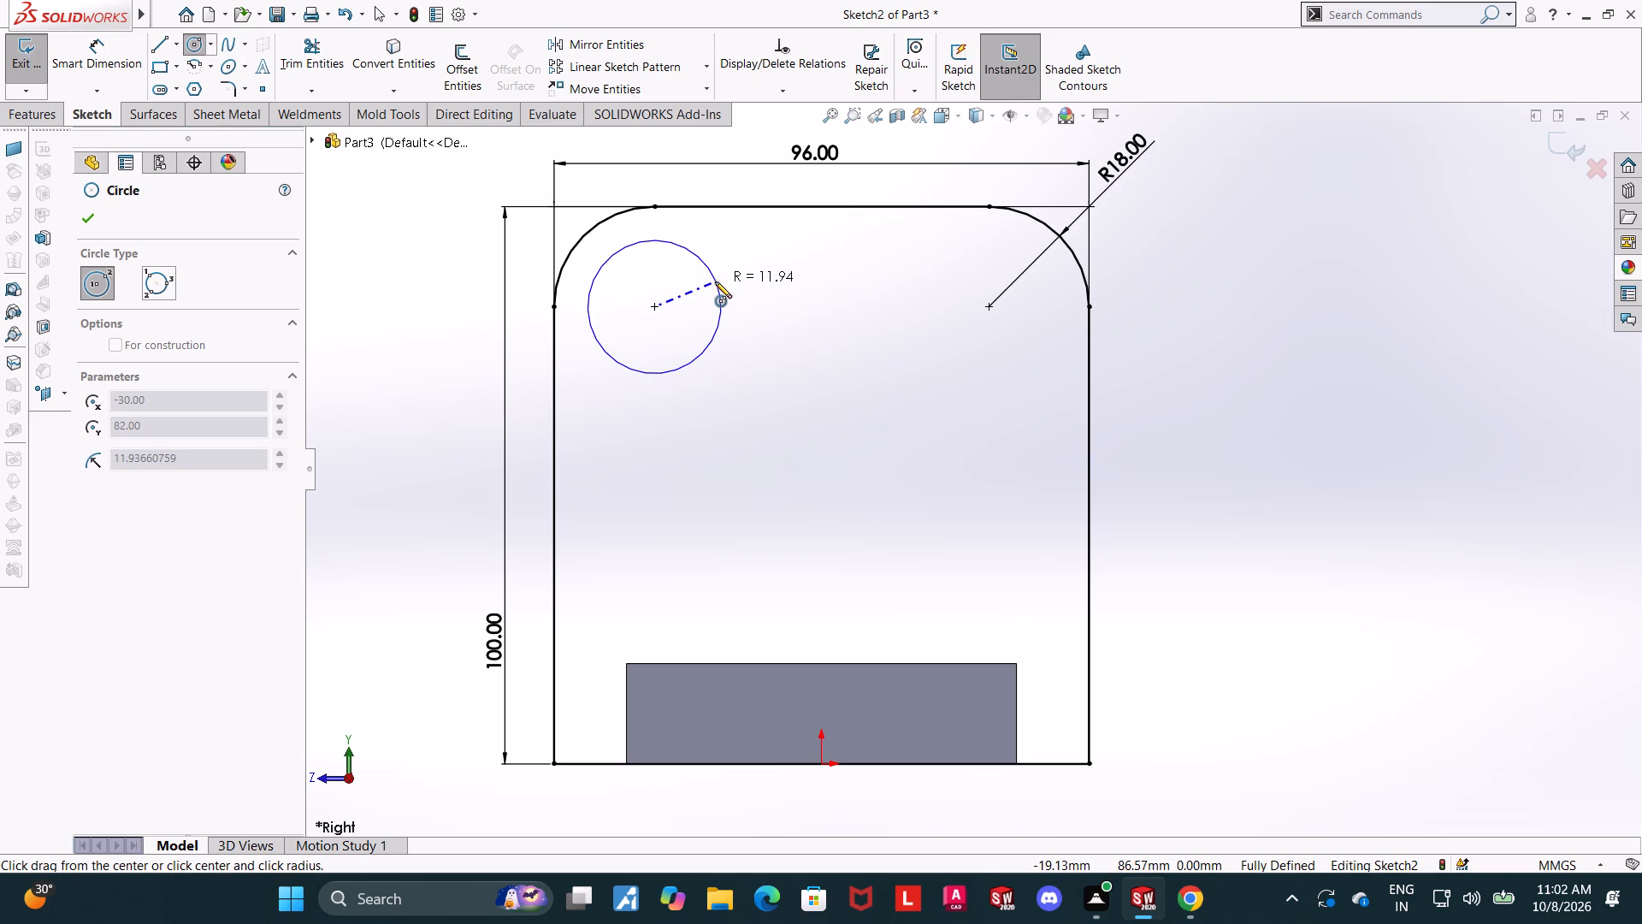
text(16)
key(Return)
click(706, 281)
key(Escape)
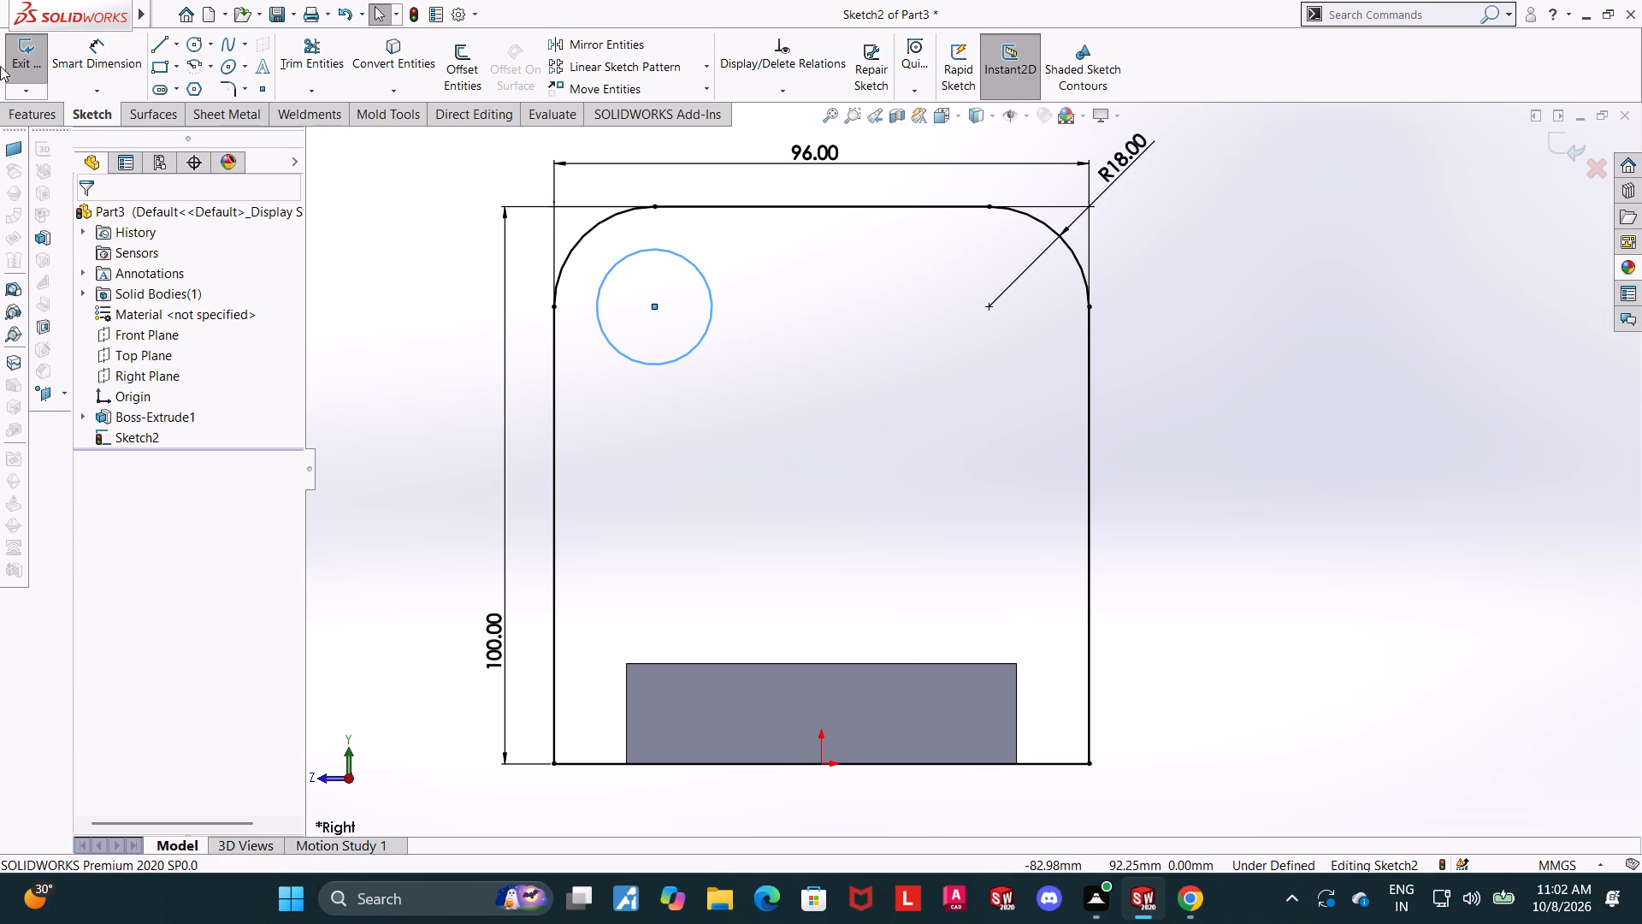
click(92, 54)
click(695, 352)
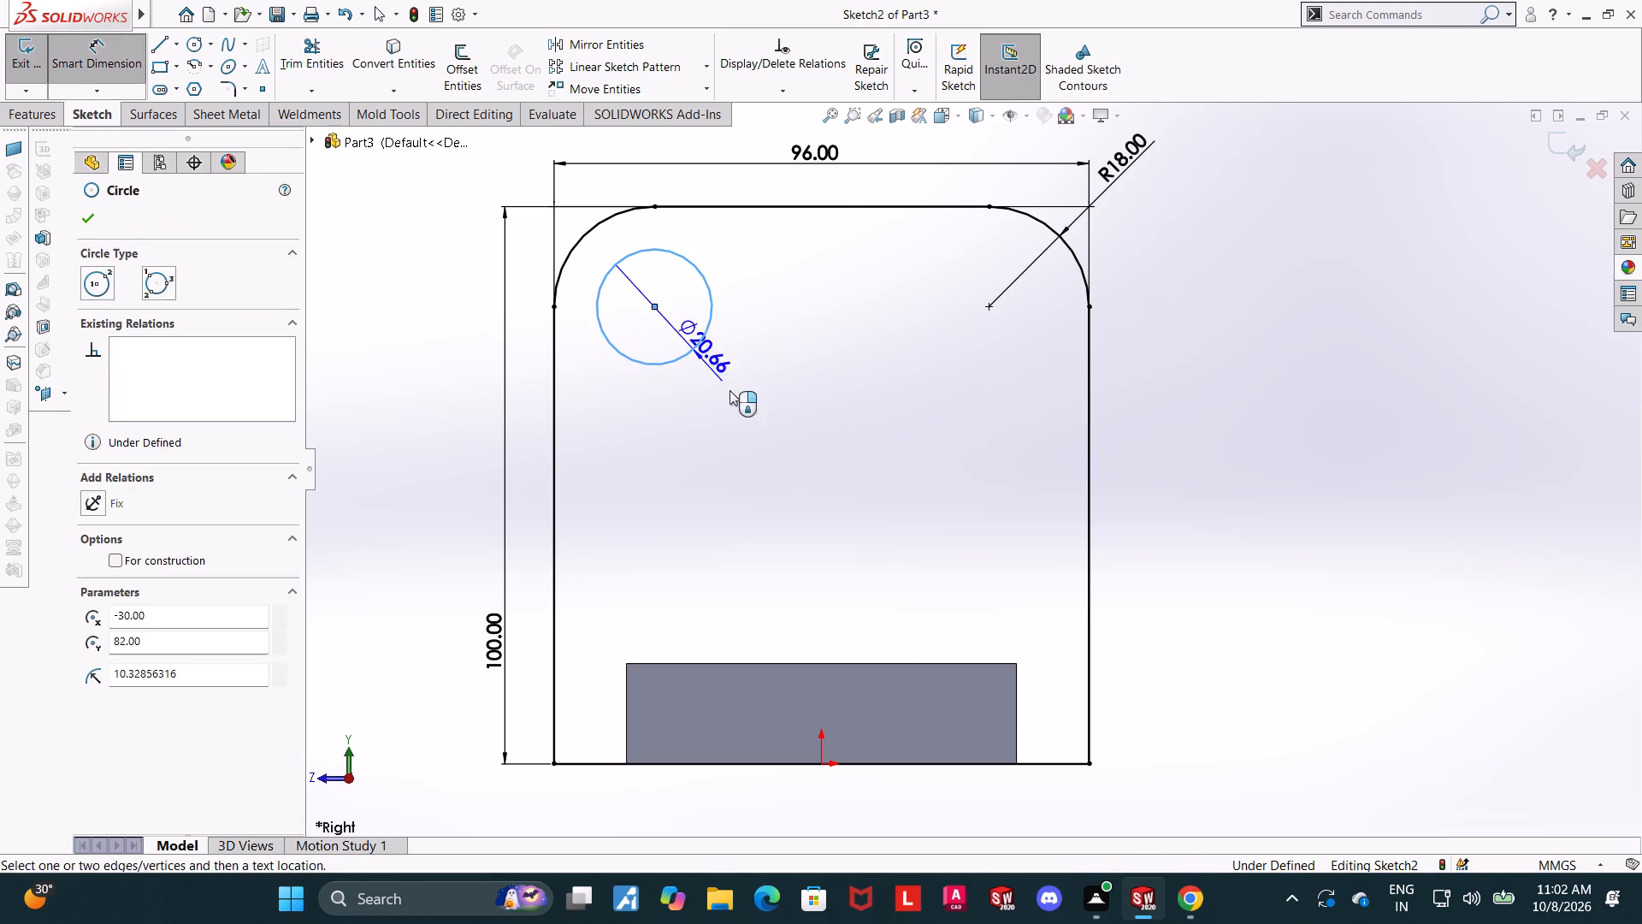
click(738, 400)
text(16)
key(Return)
key(Escape)
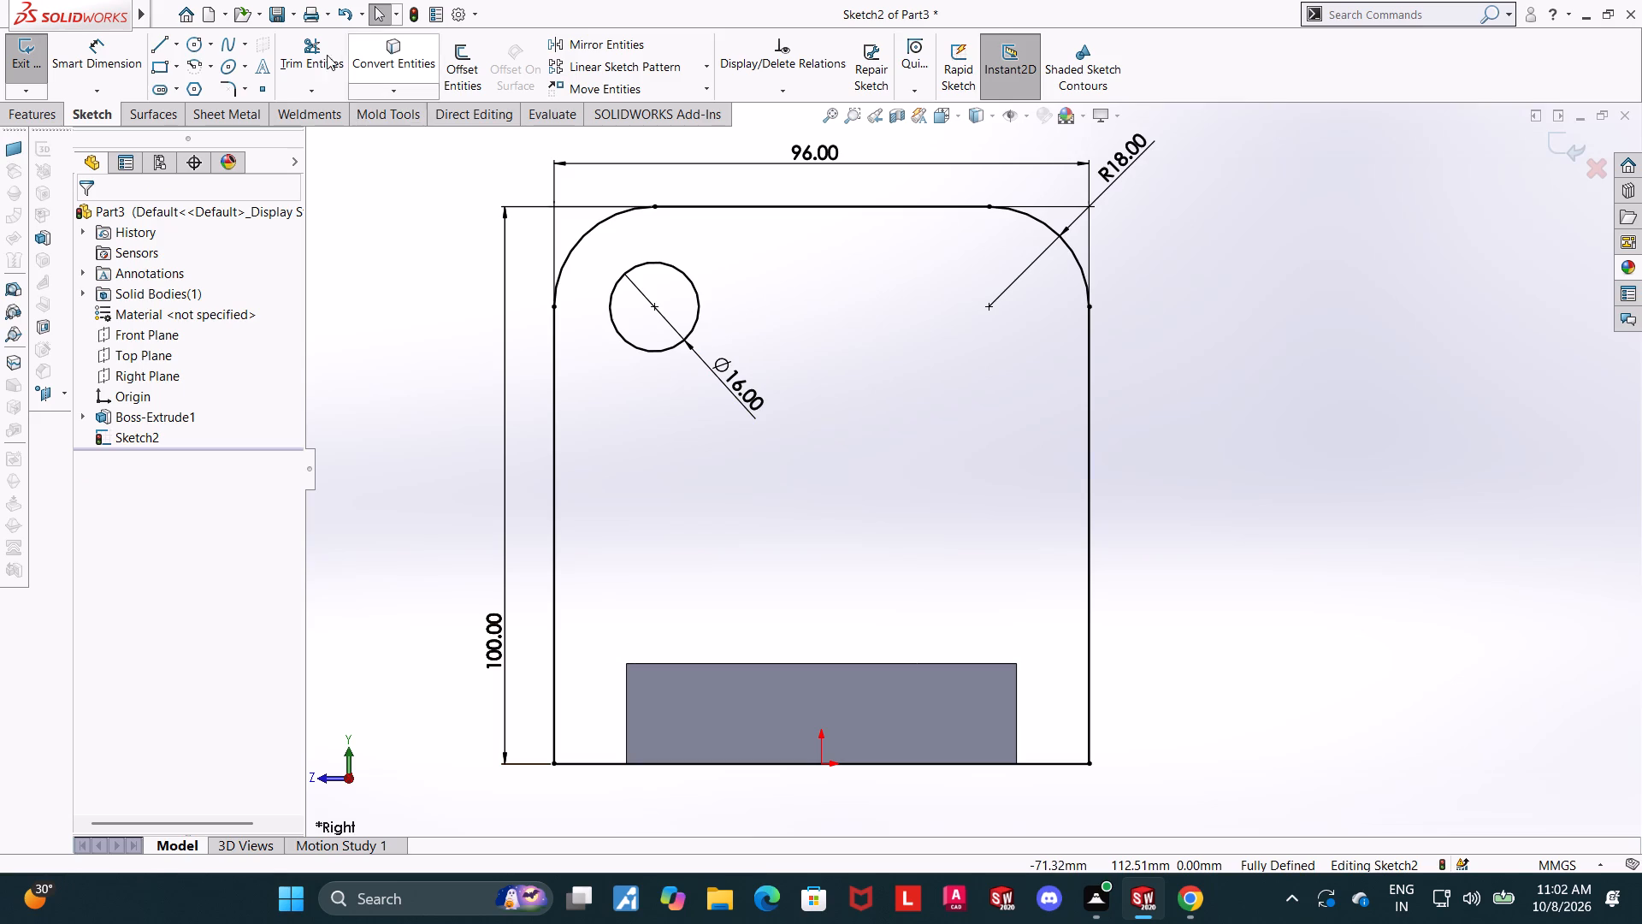
Sketch a second circle centred on the upper-right fillet's centre point and set its diameter to 16 mm.
click(190, 44)
click(992, 308)
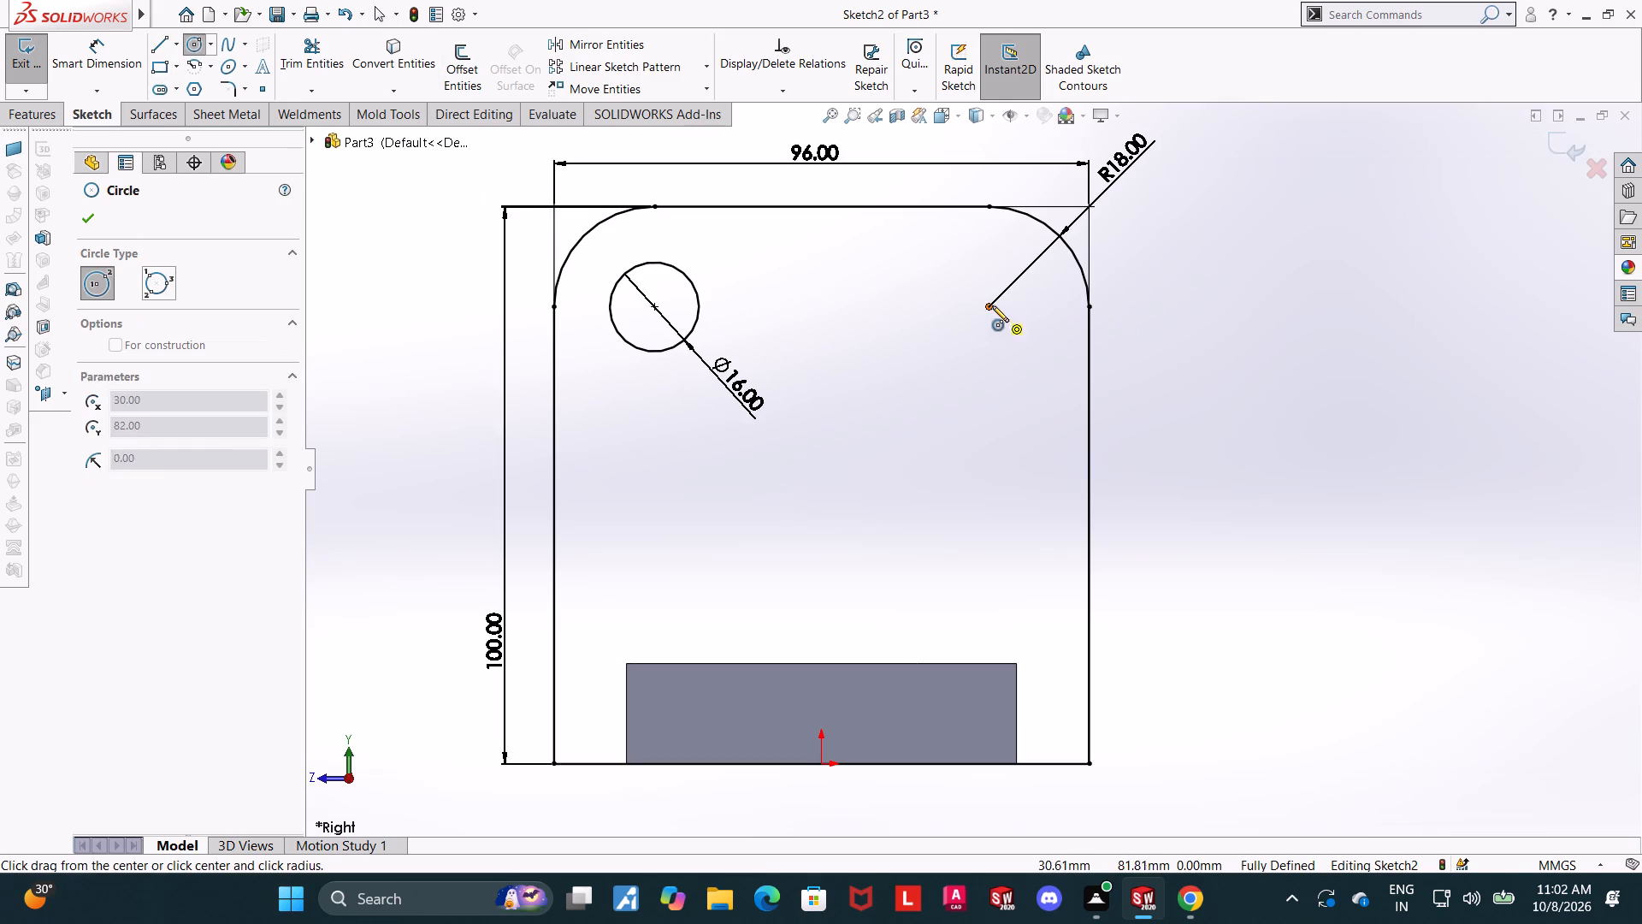
click(1009, 273)
key(Escape)
click(75, 44)
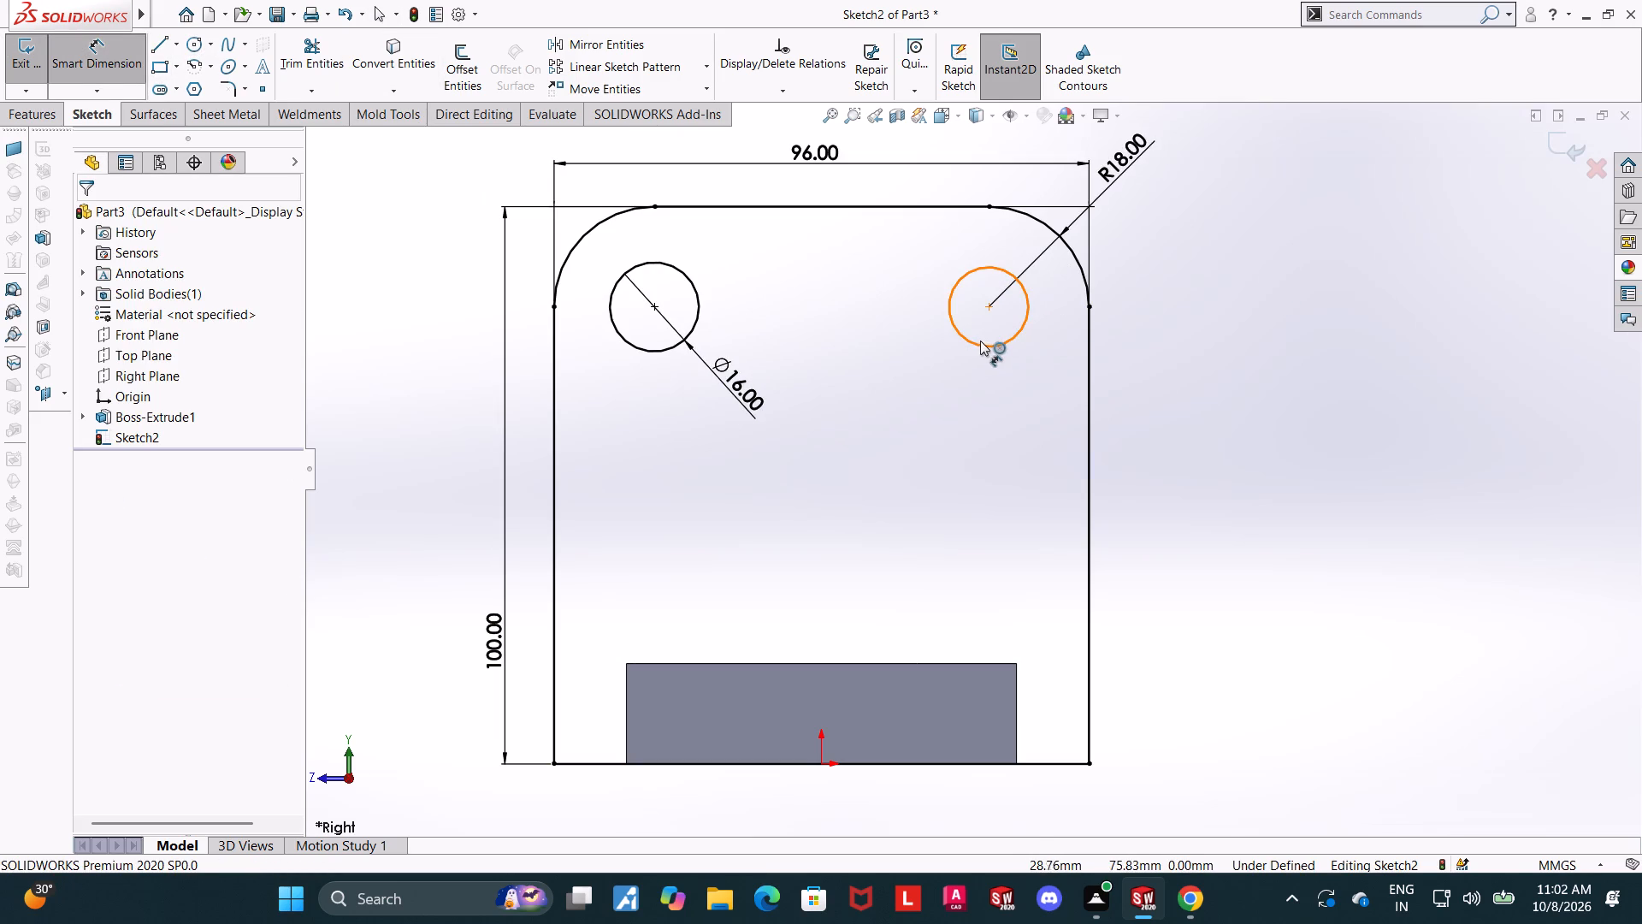
click(983, 344)
click(983, 406)
text(16)
key(Return)
key(Escape)
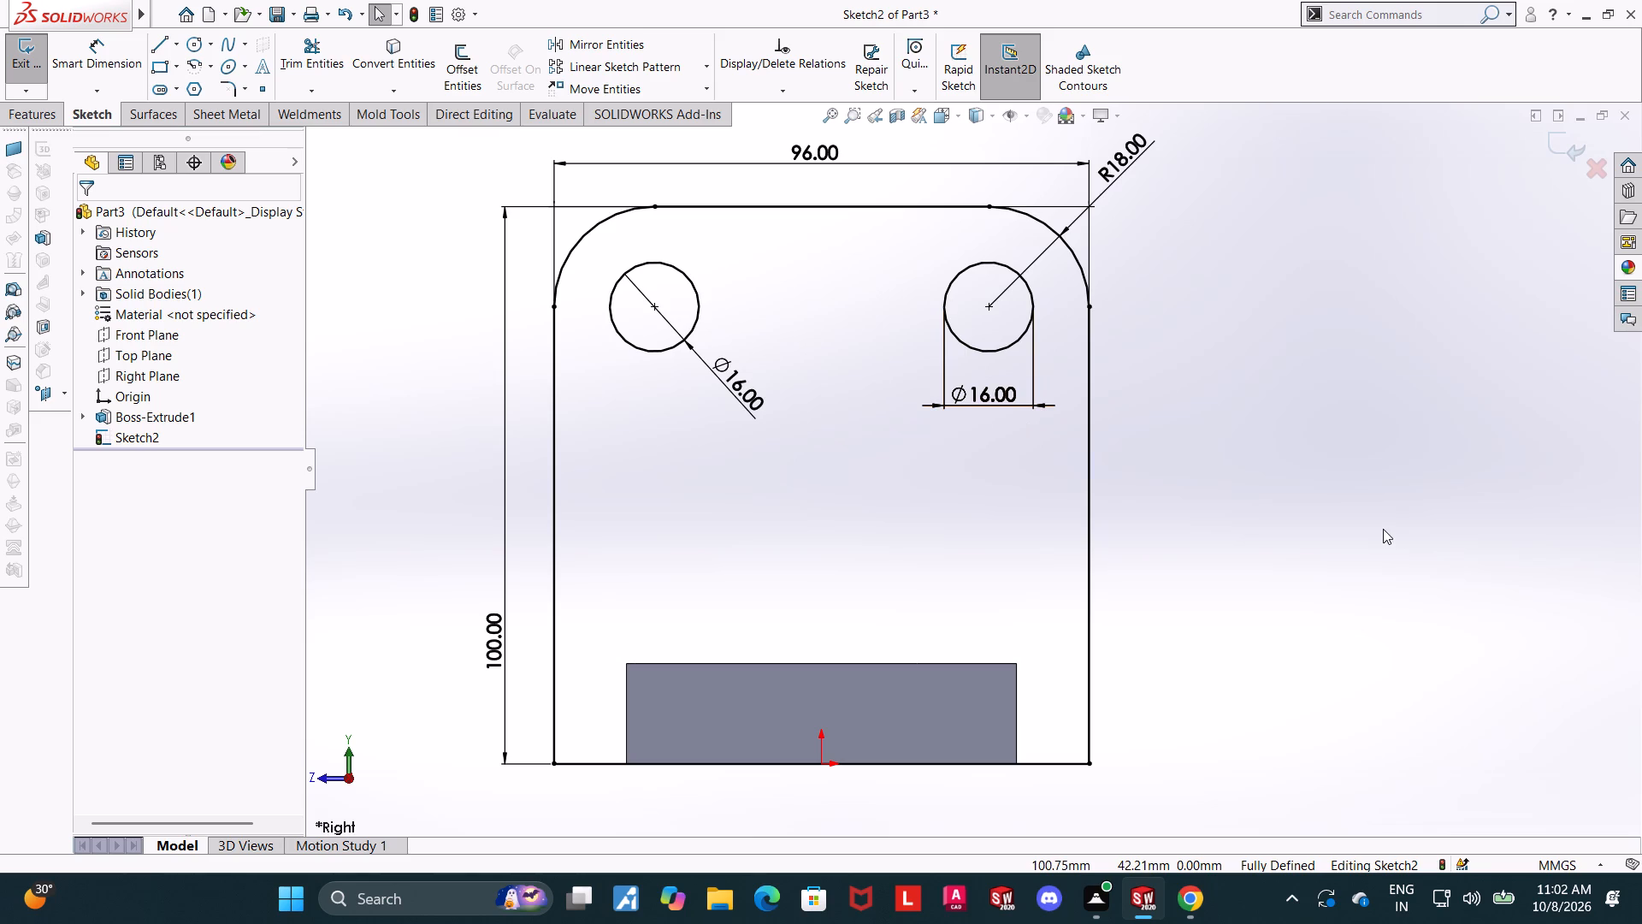
Examine the upright profile and its two circles in relation to the tapered plate from several angles.
scroll(1263, 496, up, 1)
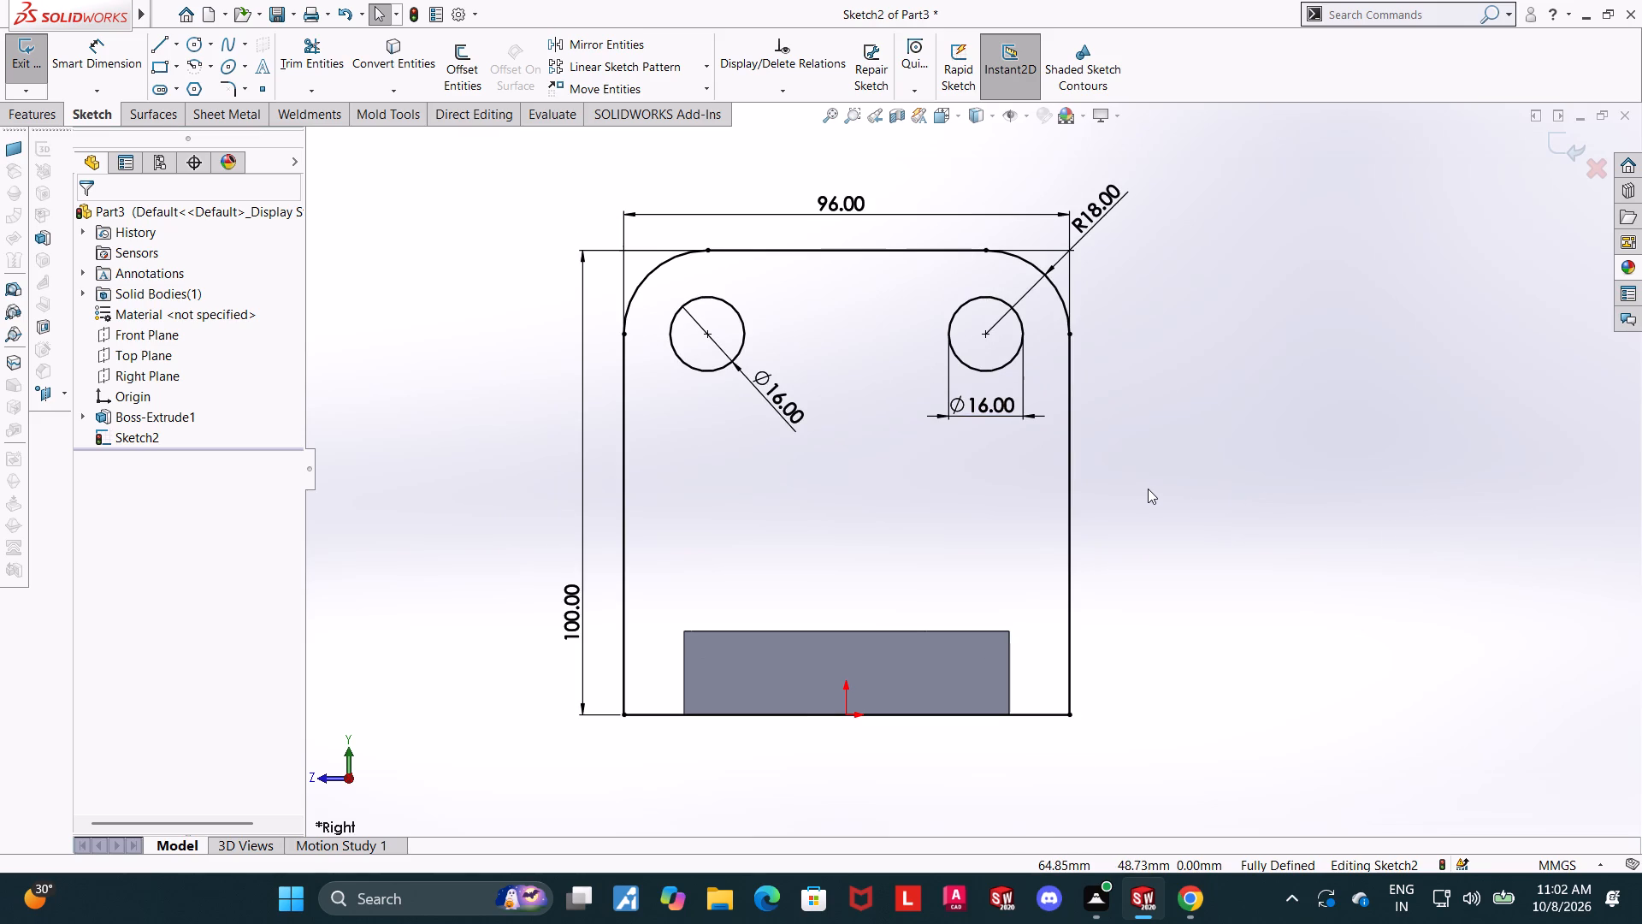
scroll(1148, 489, up, 1)
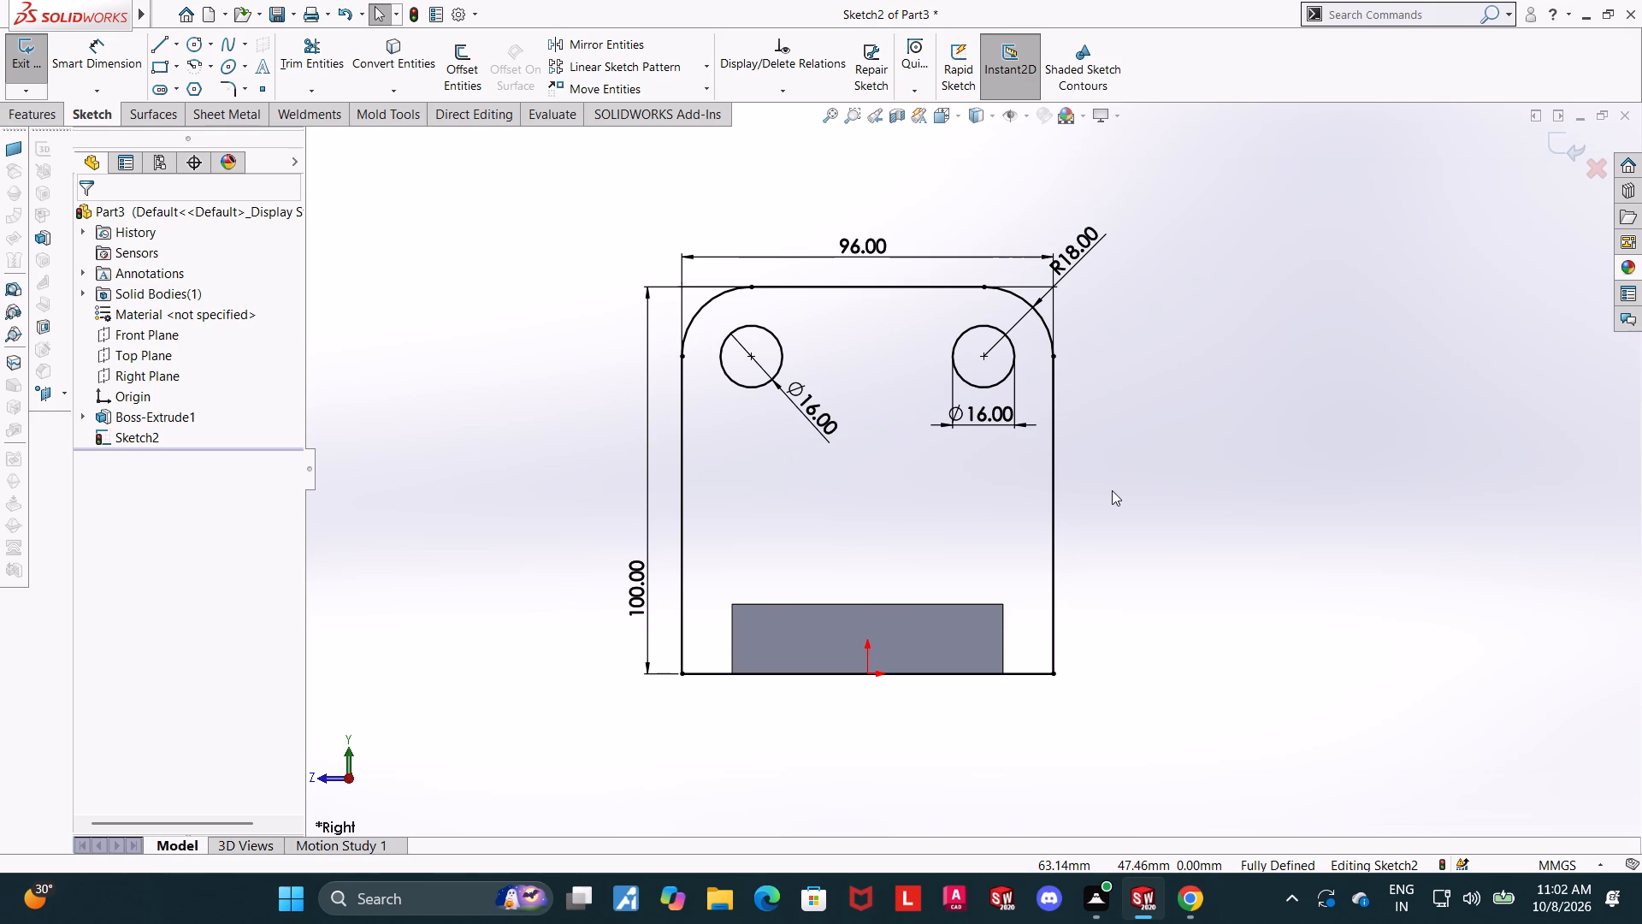
scroll(1112, 490, up, 1)
middle_drag(1012, 511, 1047, 504)
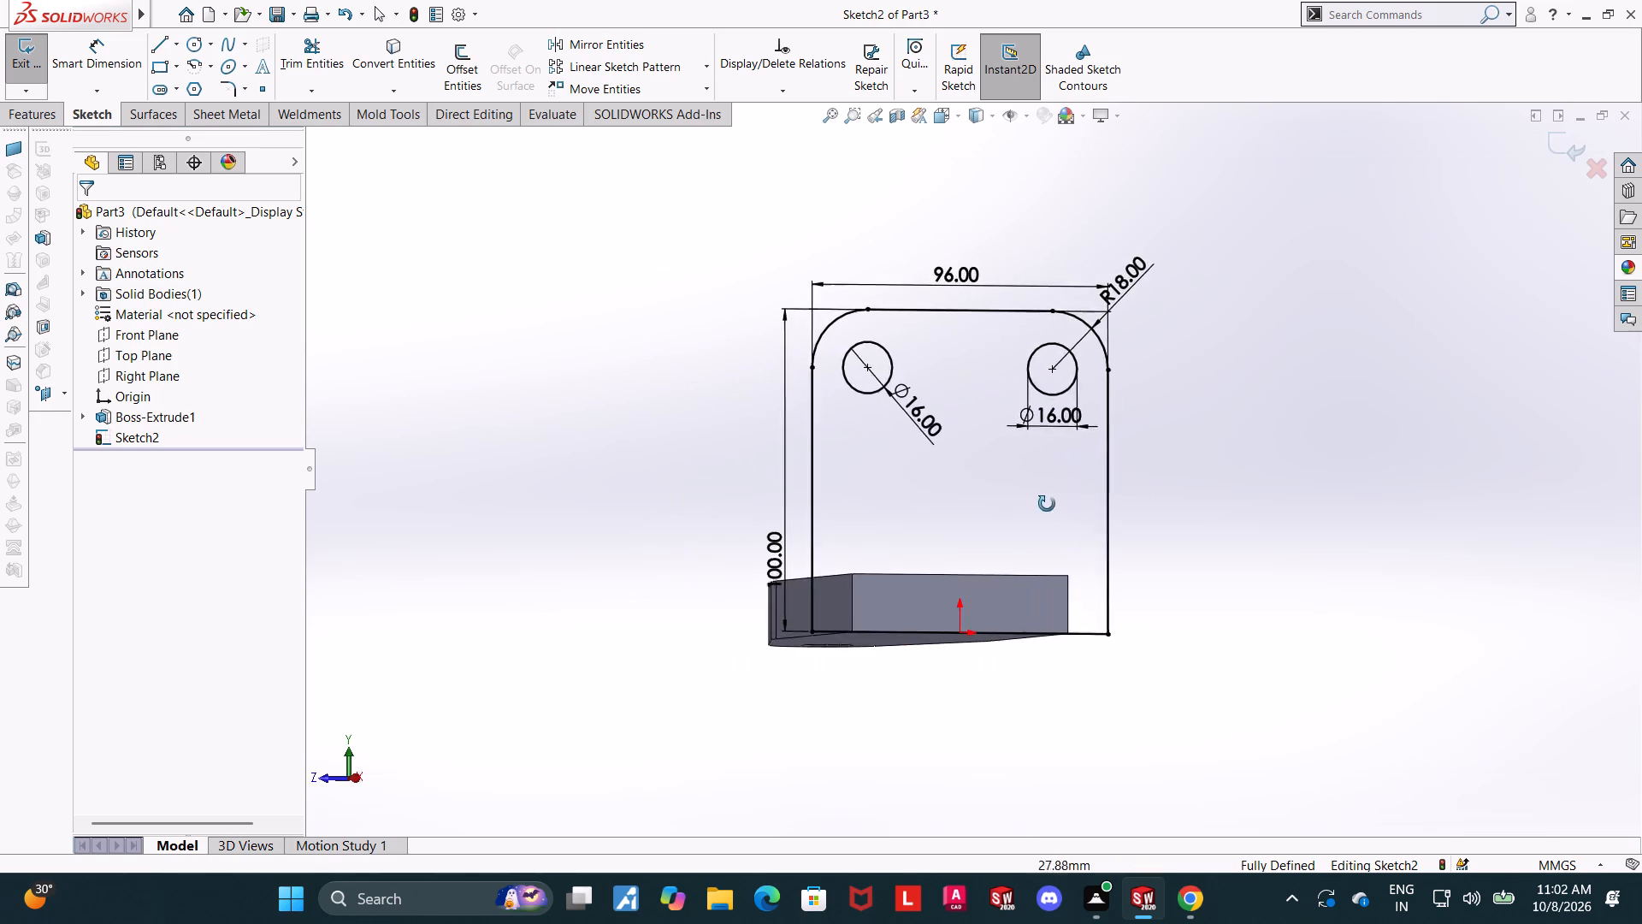
middle_drag(1047, 504, 1169, 524)
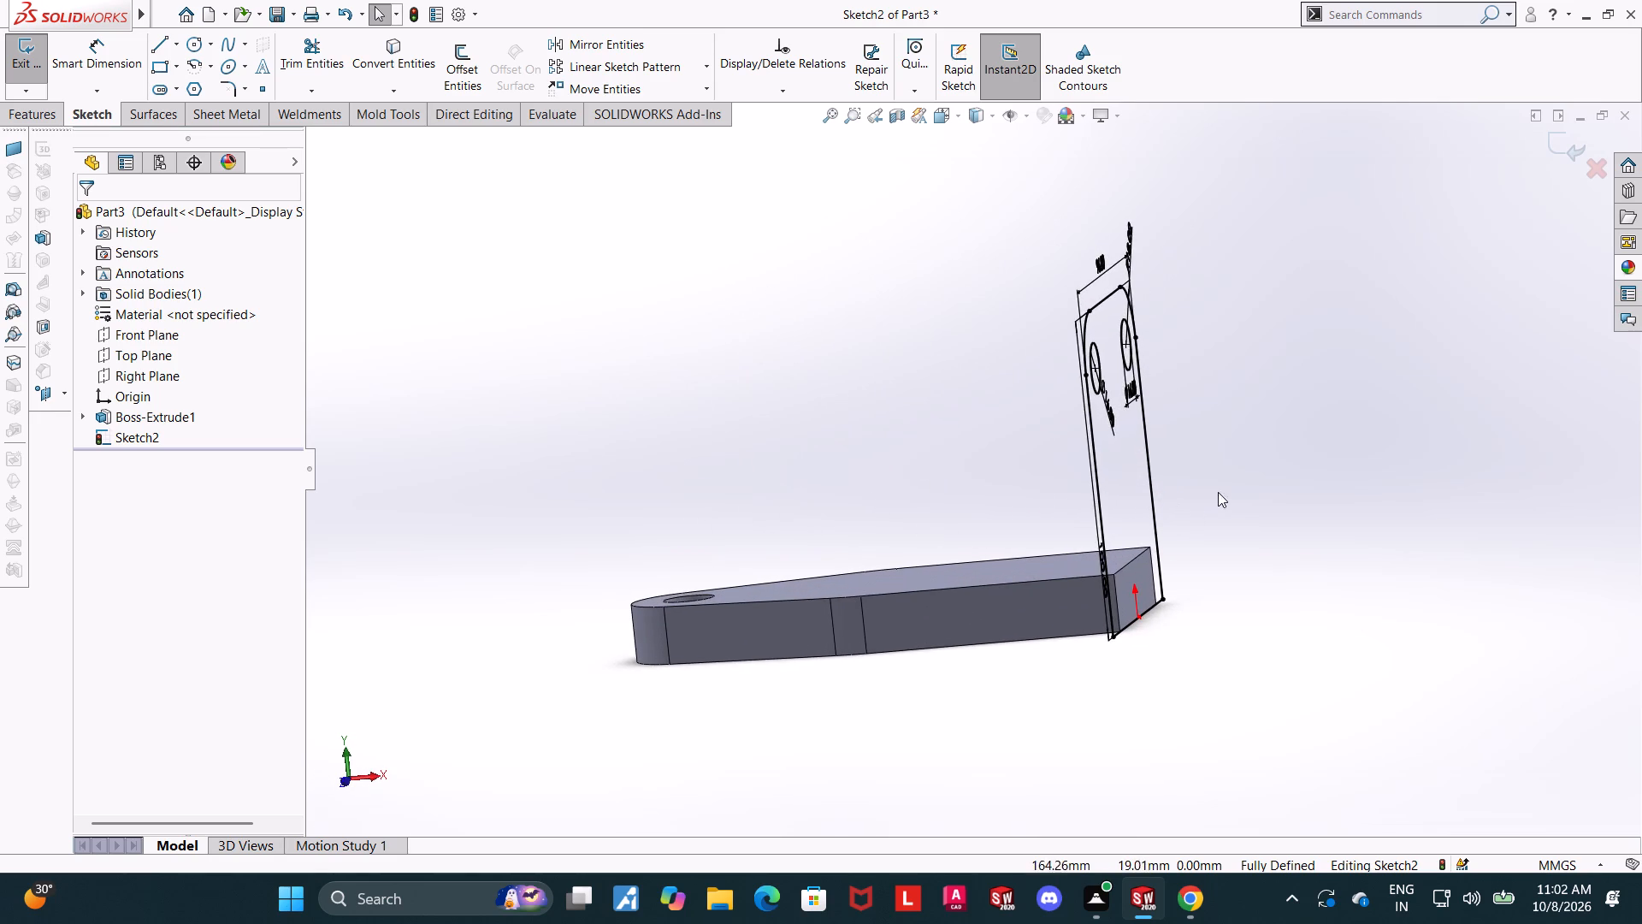
scroll(1251, 489, down, 2)
scroll(1218, 512, up, 2)
middle_drag(1217, 513, 1223, 532)
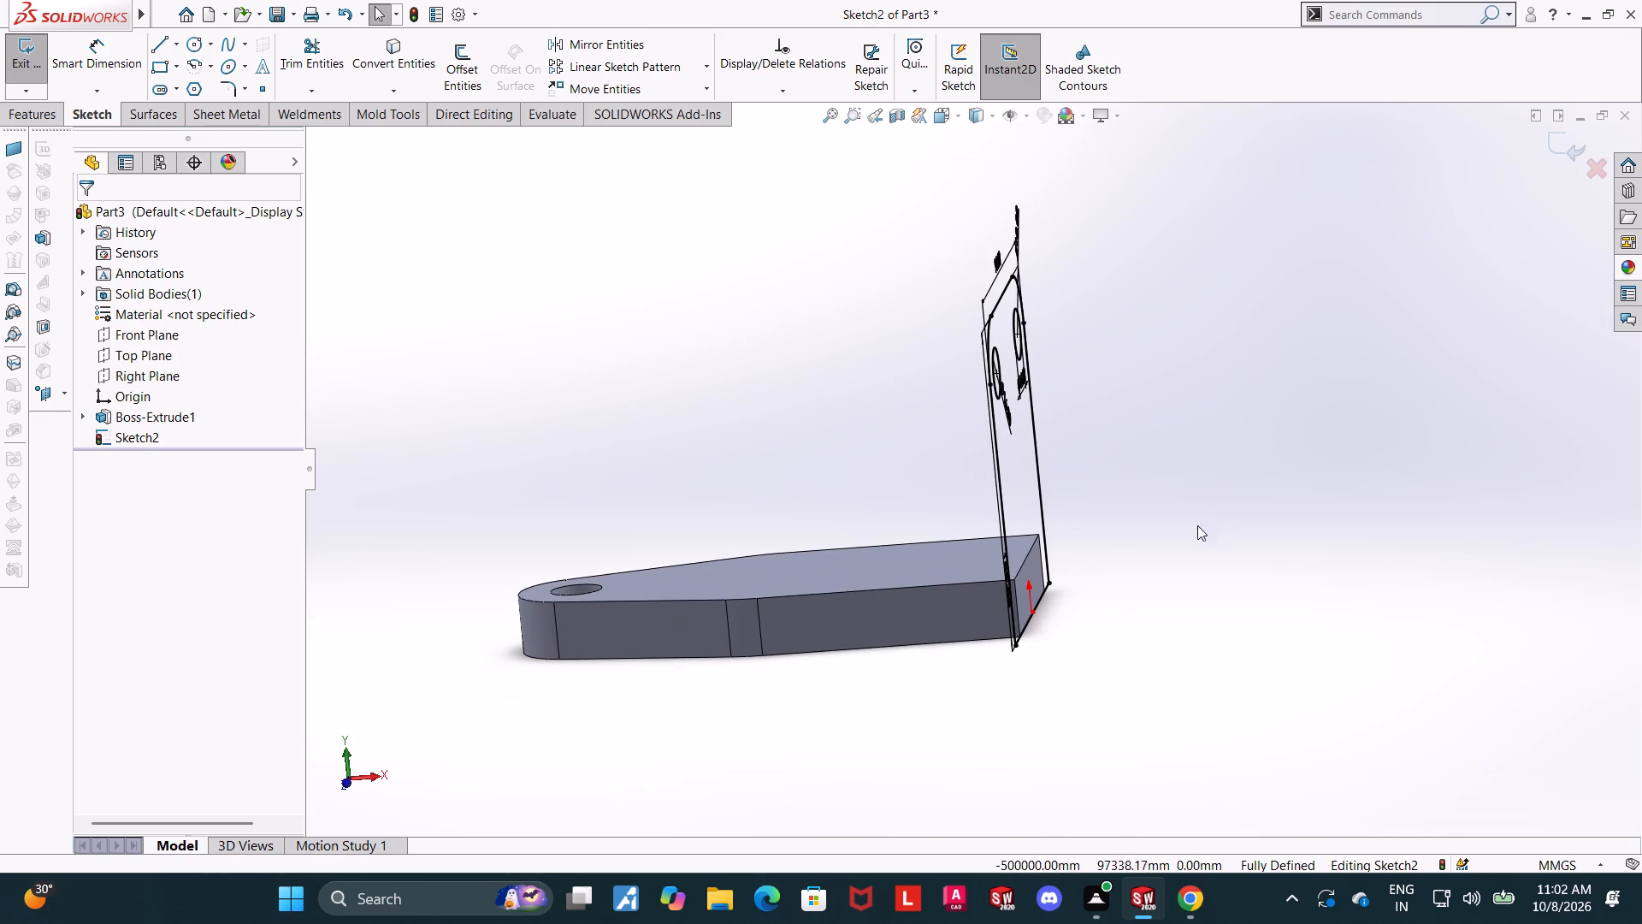
scroll(1101, 510, up, 1)
middle_drag(1099, 514, 1184, 524)
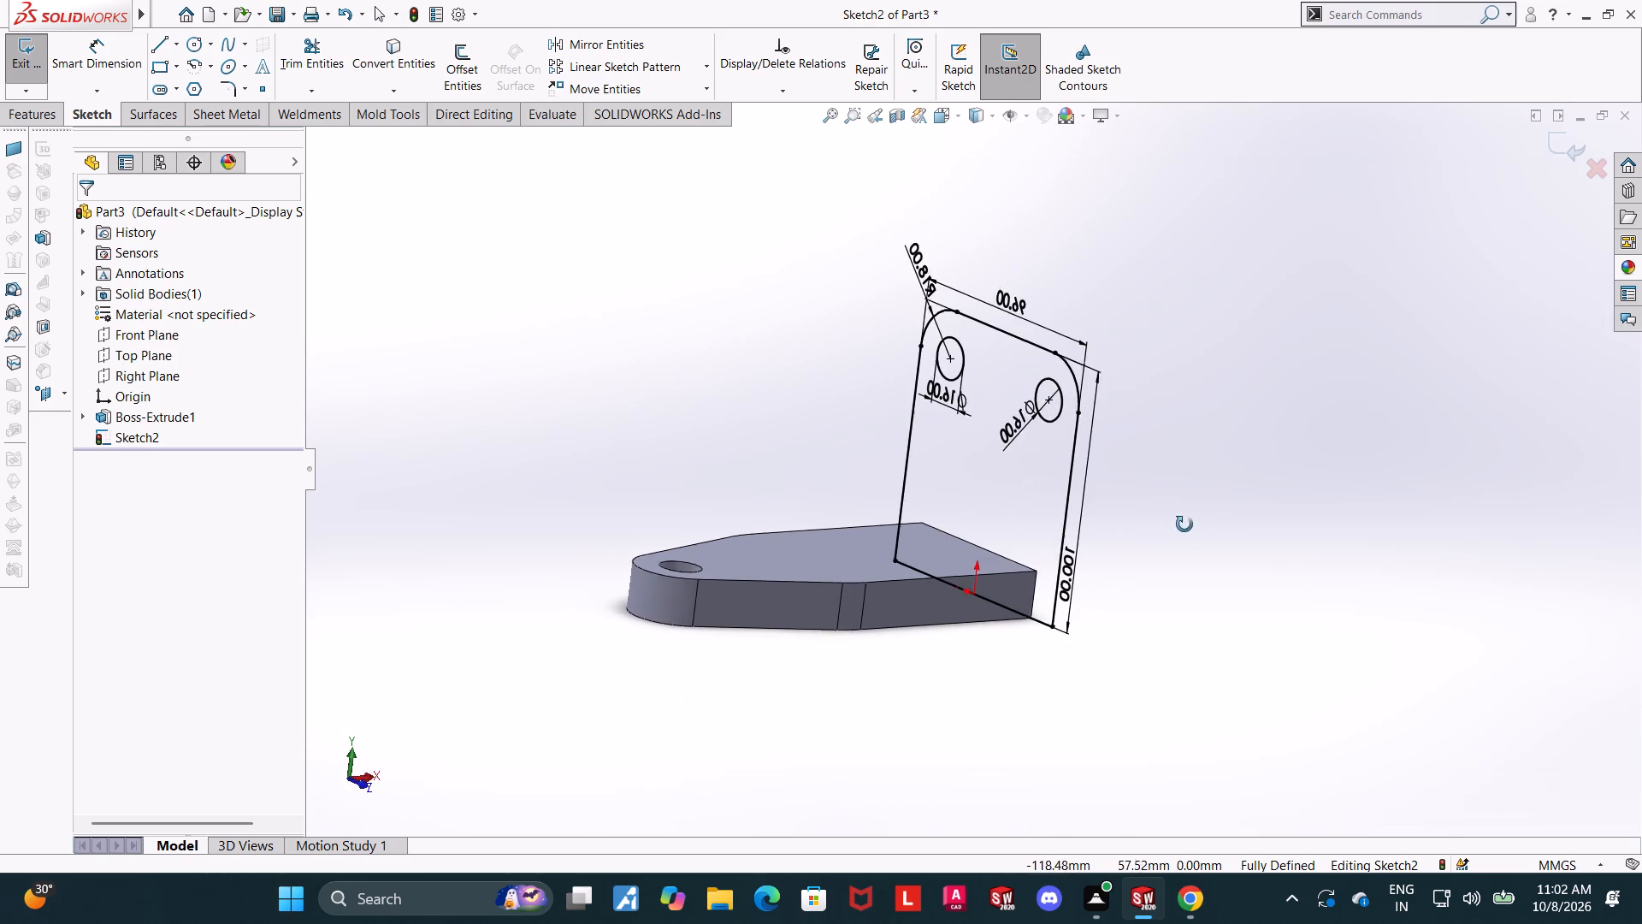
middle_drag(1184, 524, 1180, 521)
scroll(1382, 258, up, 1)
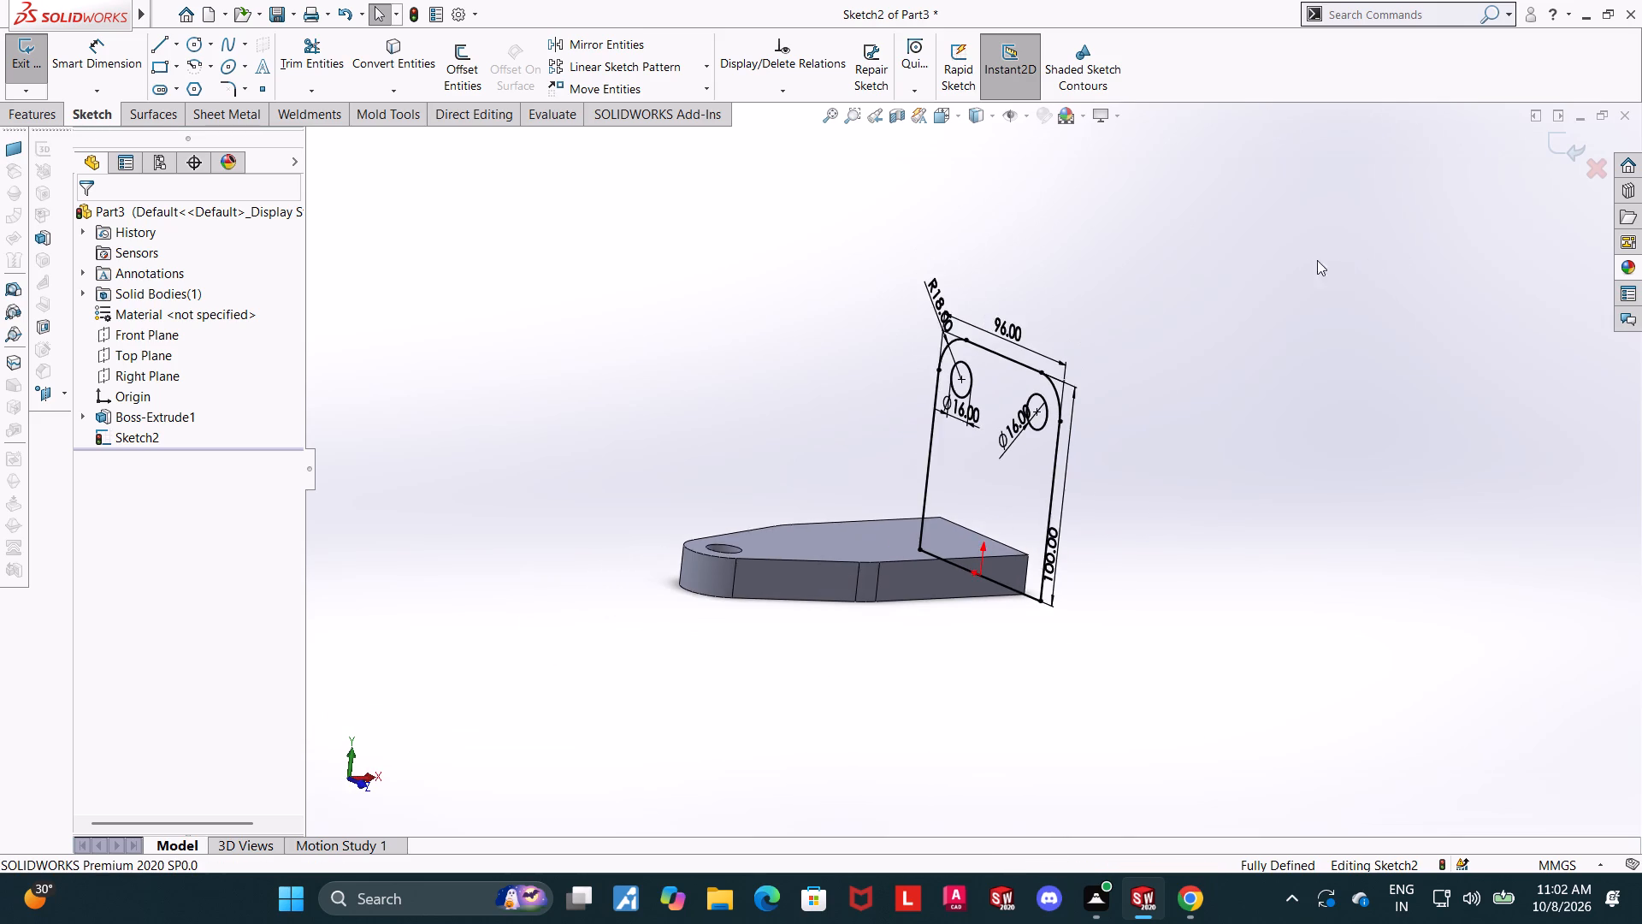
middle_drag(1303, 259, 1078, 283)
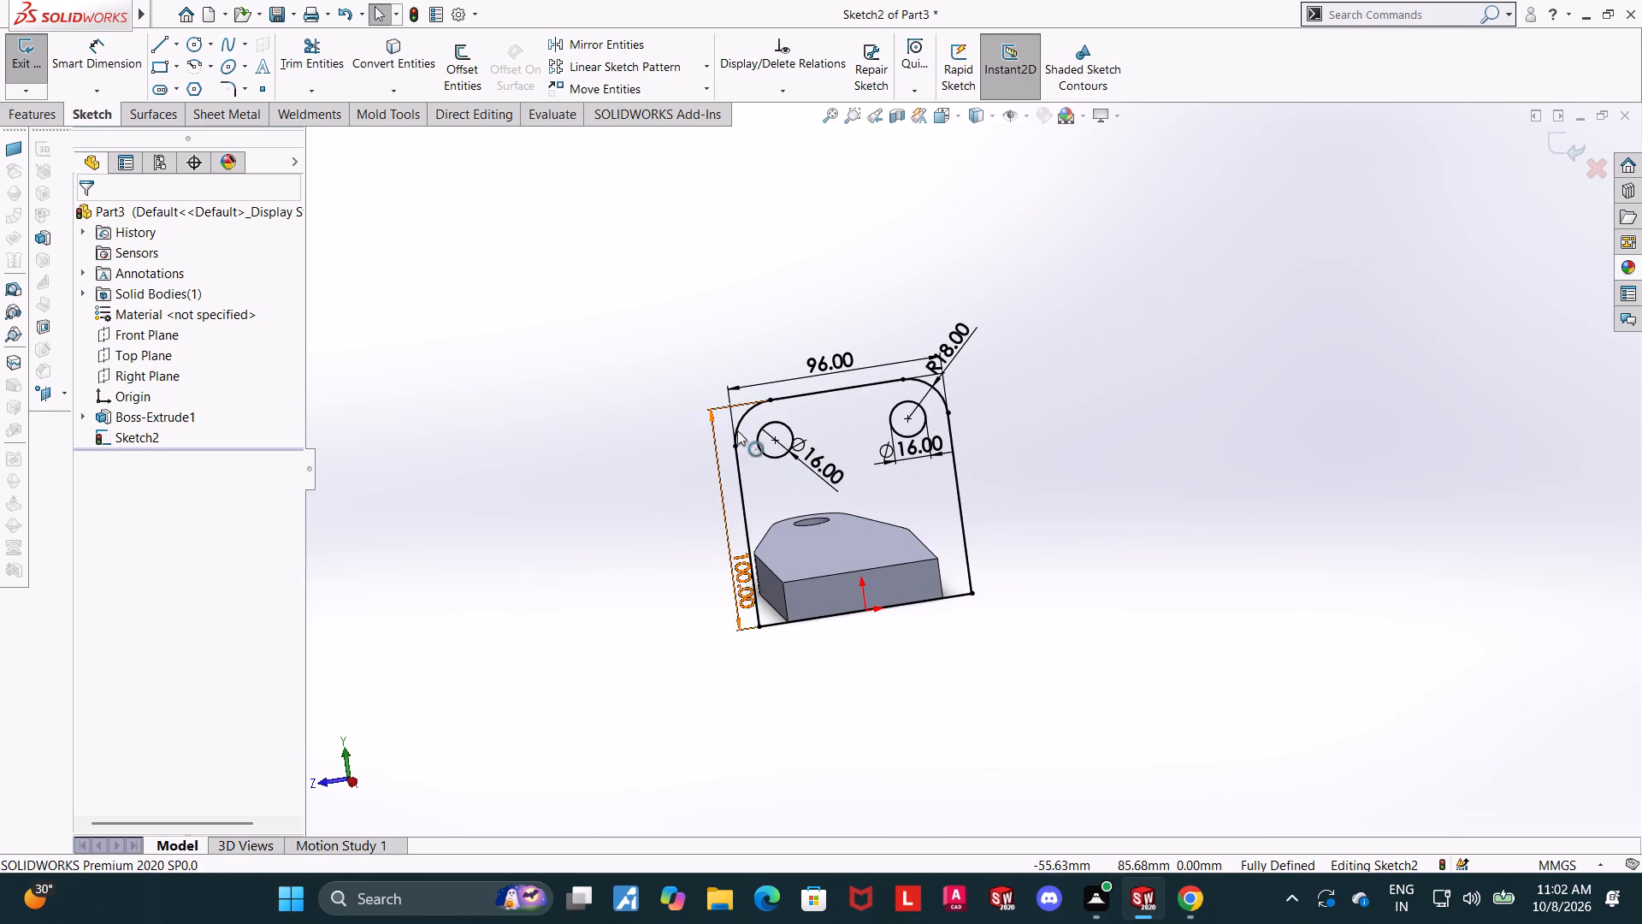
scroll(749, 426, down, 4)
middle_drag(1054, 439, 959, 468)
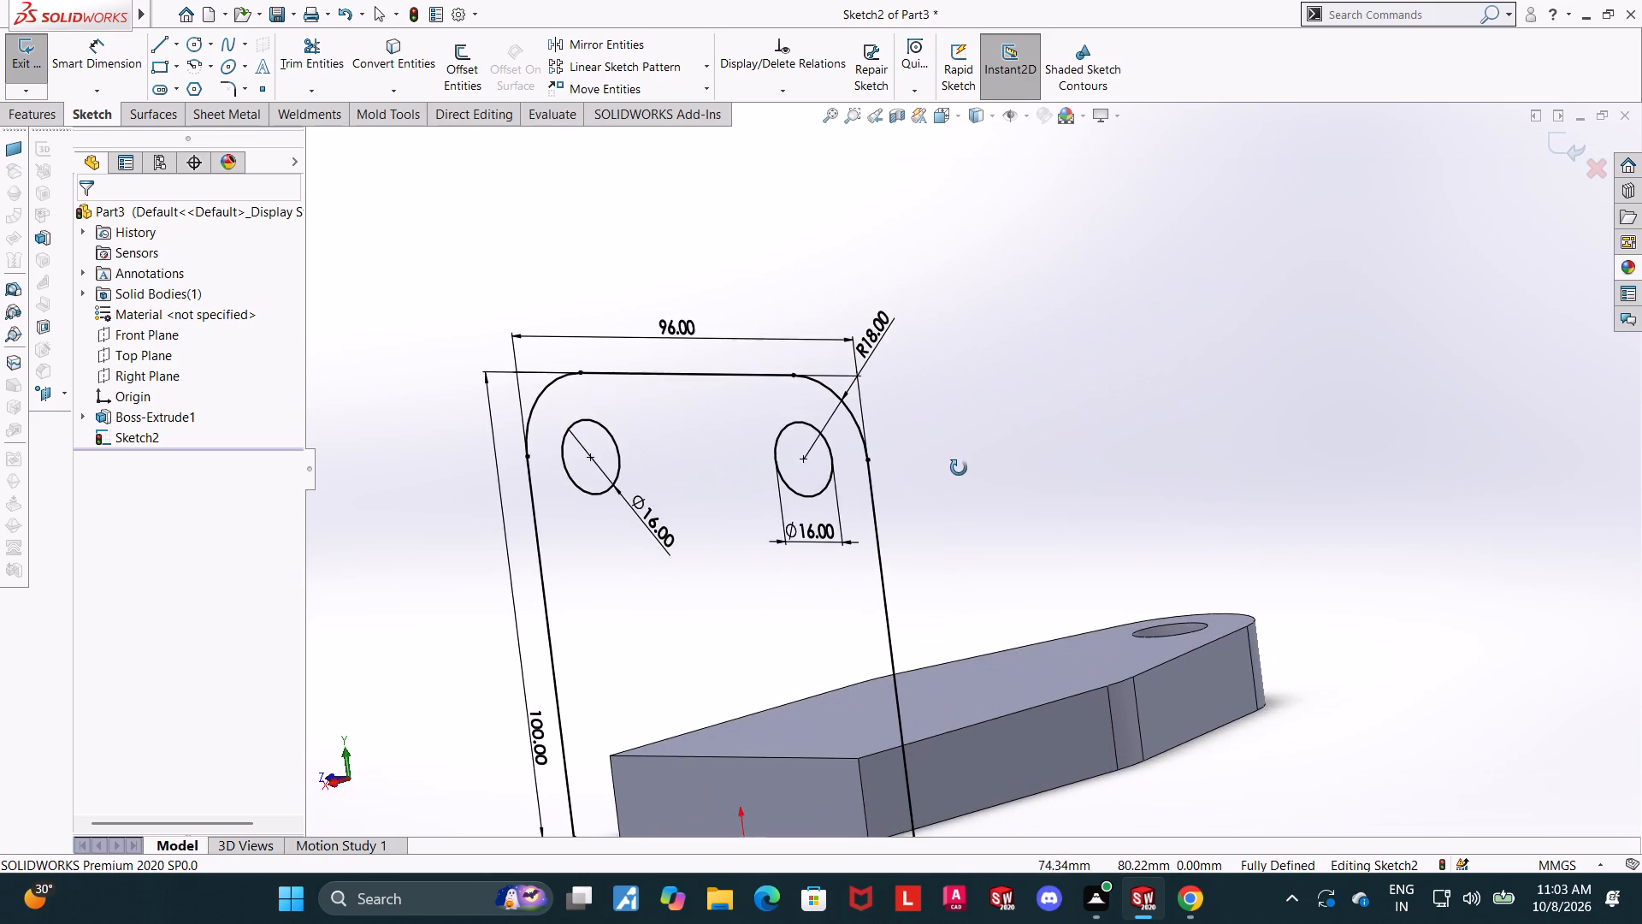
middle_drag(959, 468, 963, 469)
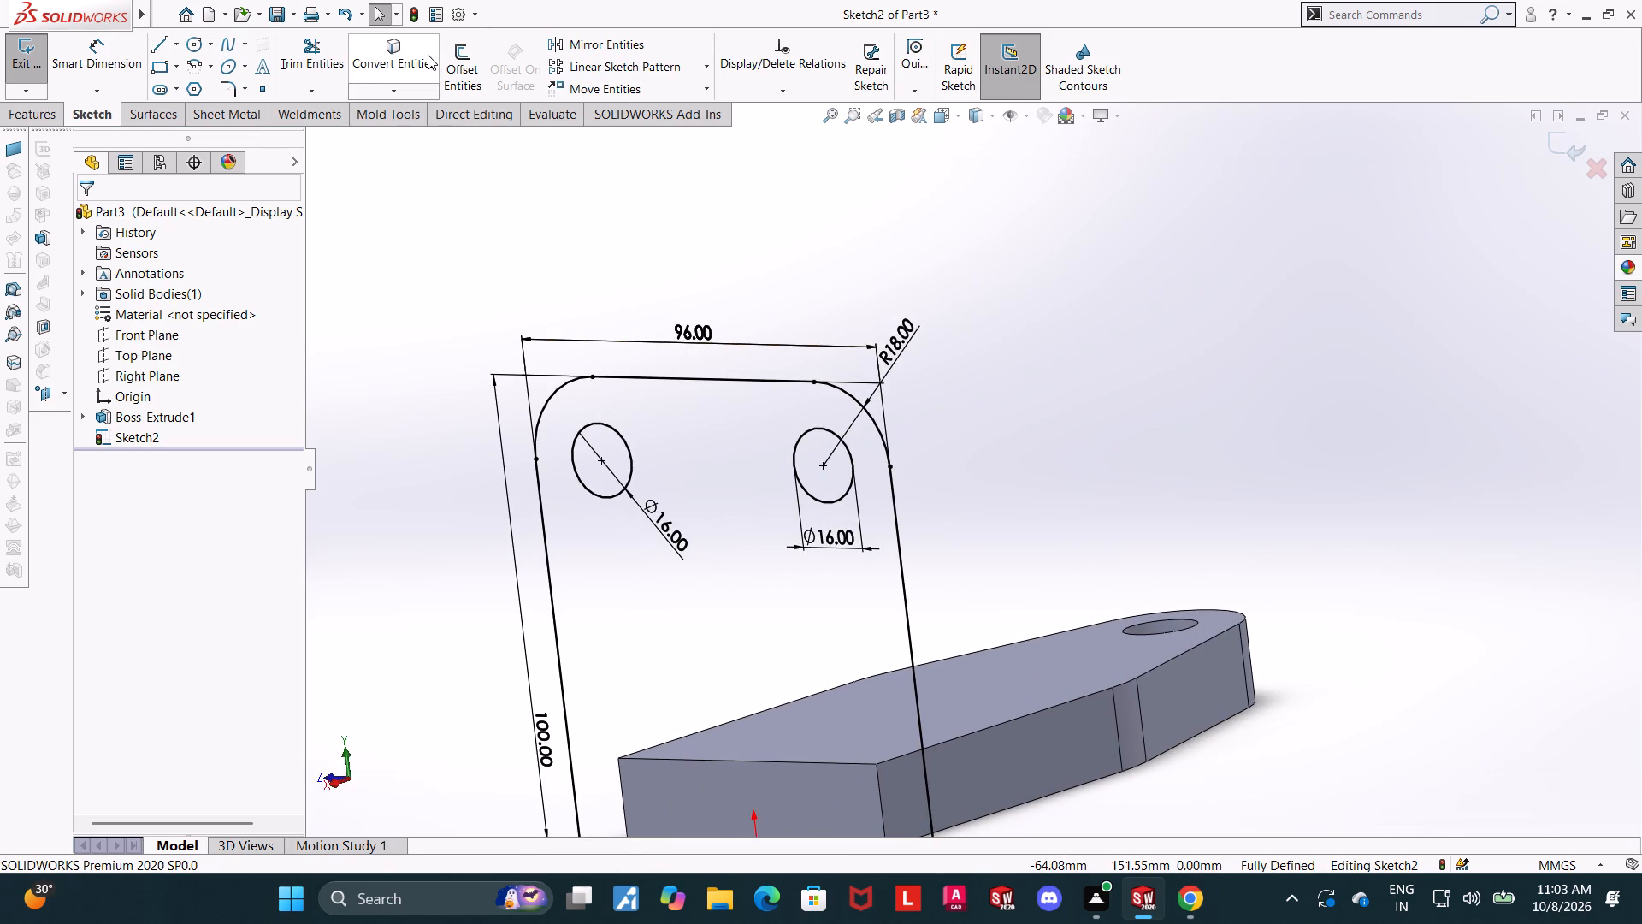
key(Escape)
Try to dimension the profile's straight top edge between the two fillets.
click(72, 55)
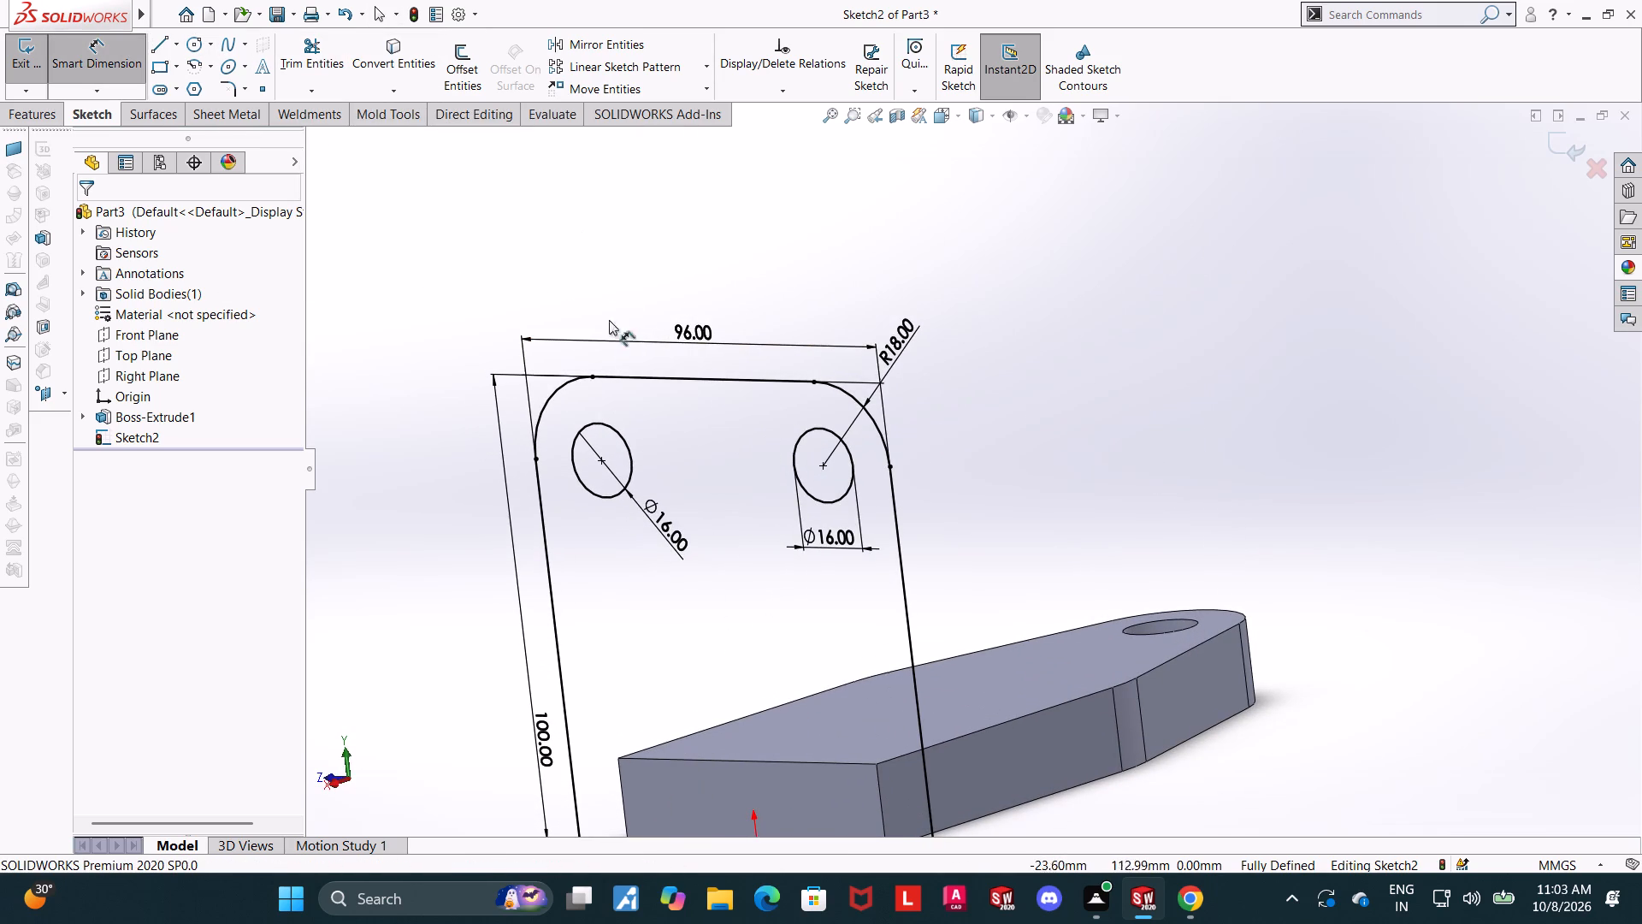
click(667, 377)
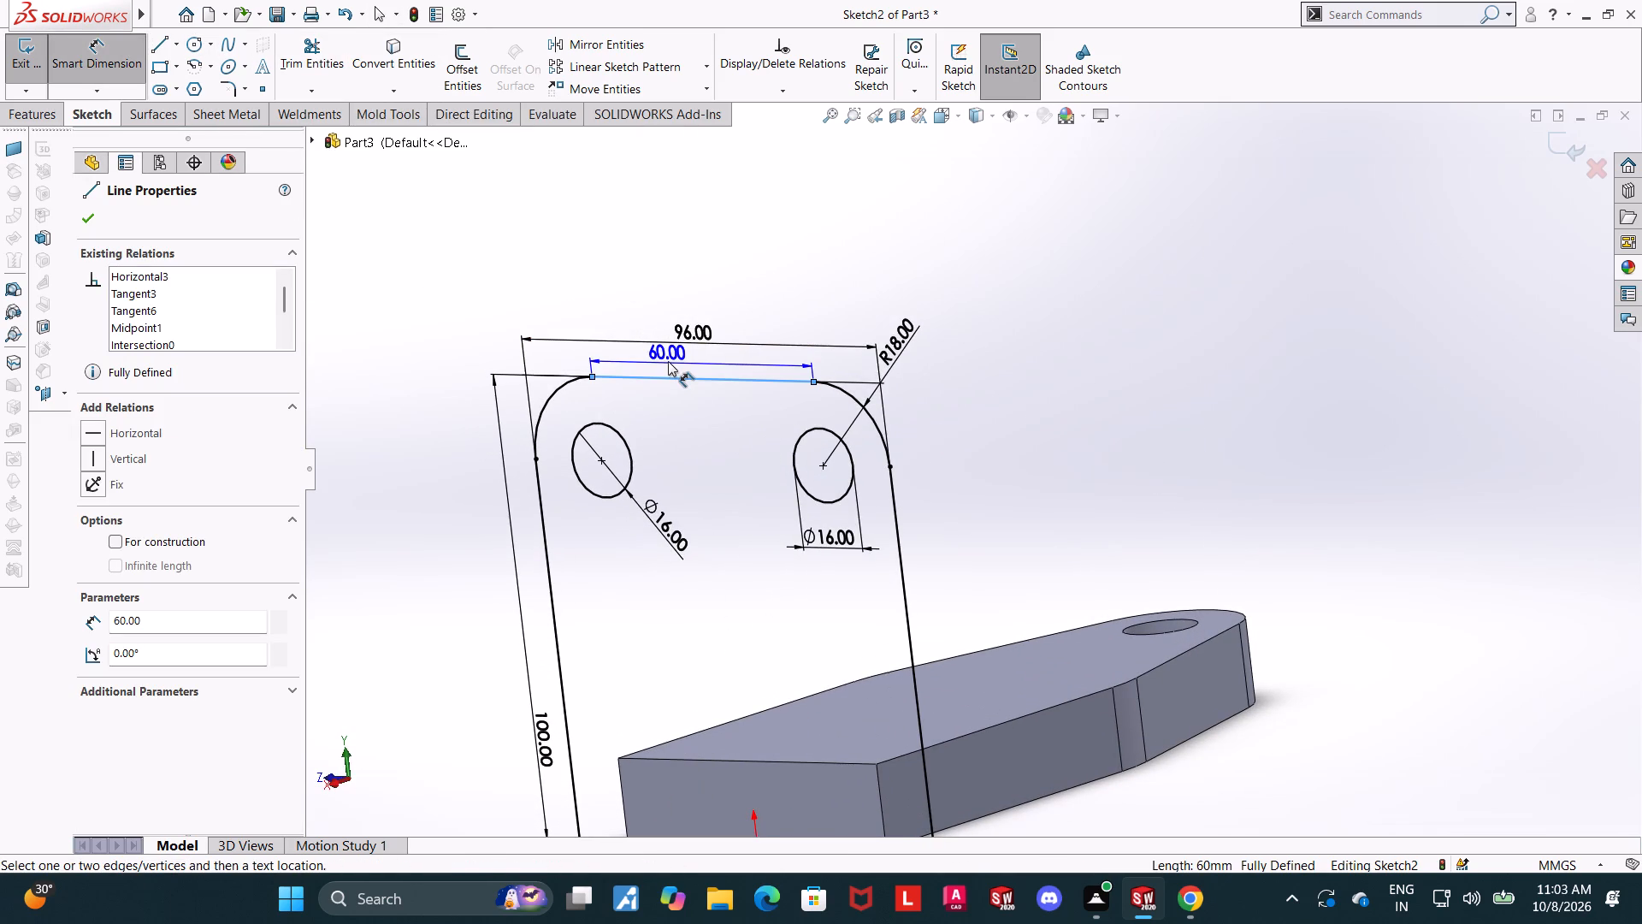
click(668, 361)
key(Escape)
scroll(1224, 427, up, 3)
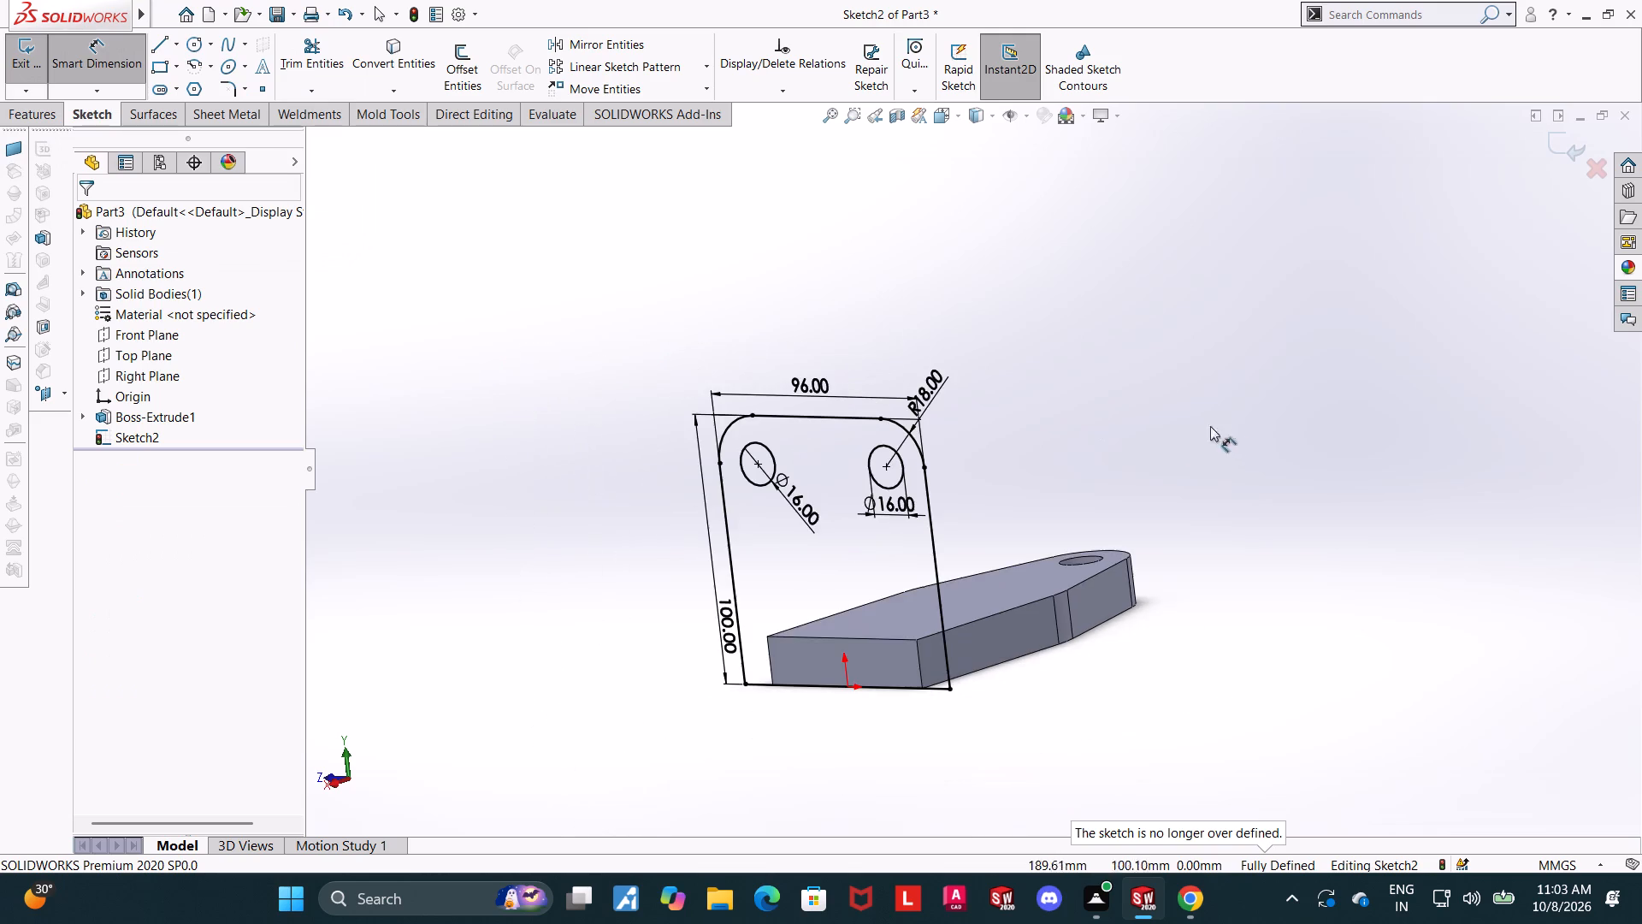
Check the length of the upright profile's straight top edge between the two fillets.
middle_drag(1112, 453, 1143, 450)
click(877, 411)
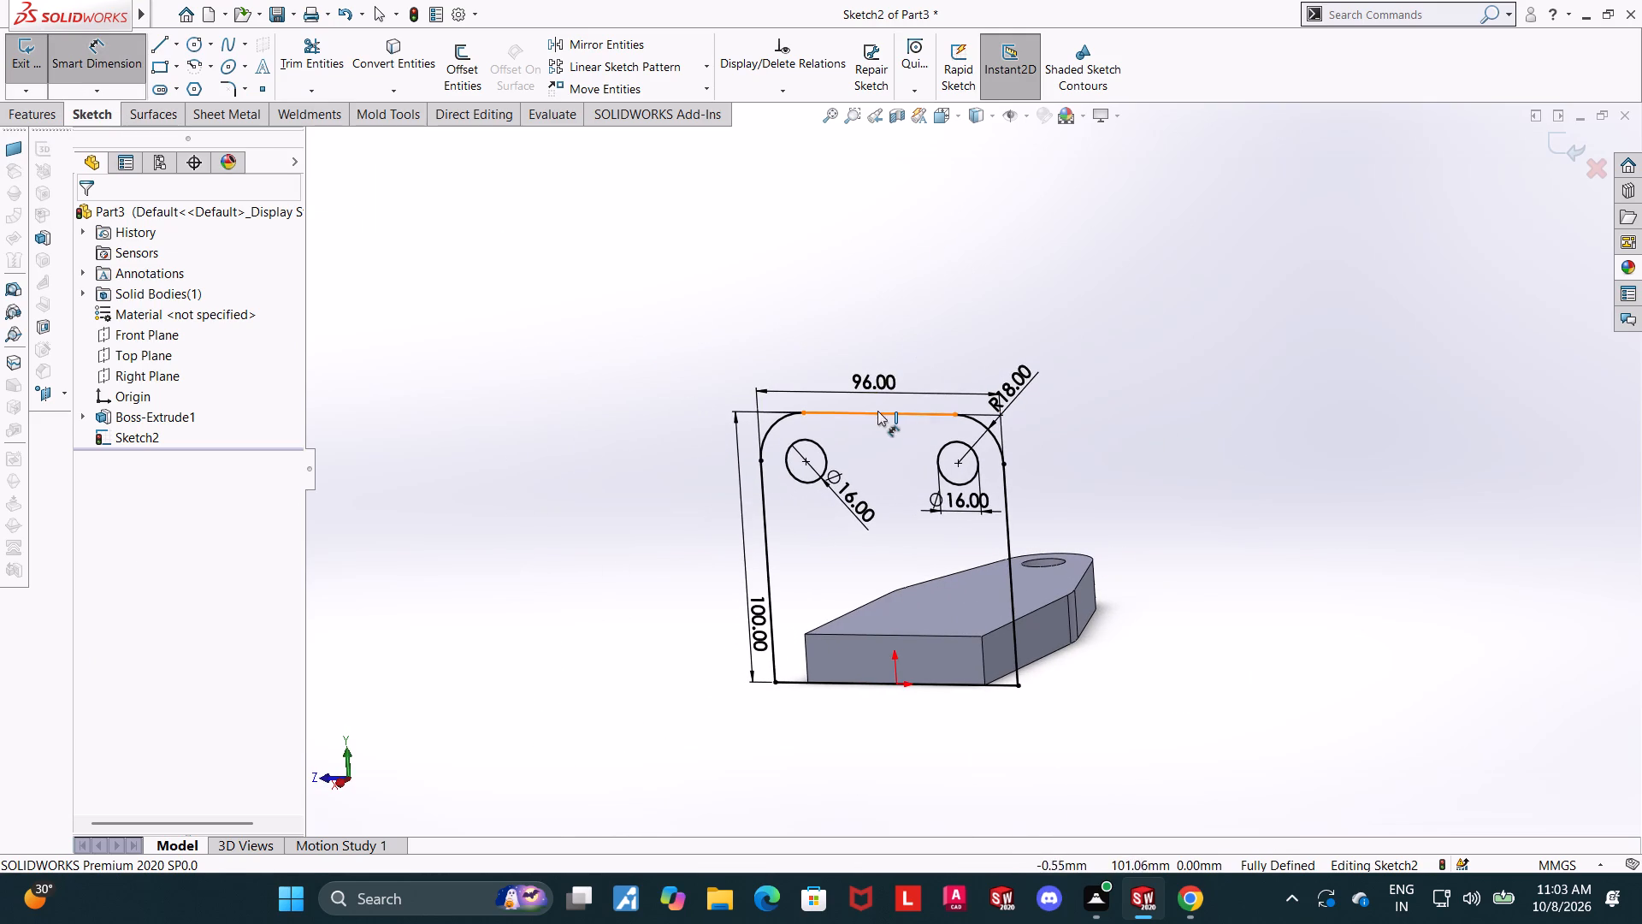
key(Escape)
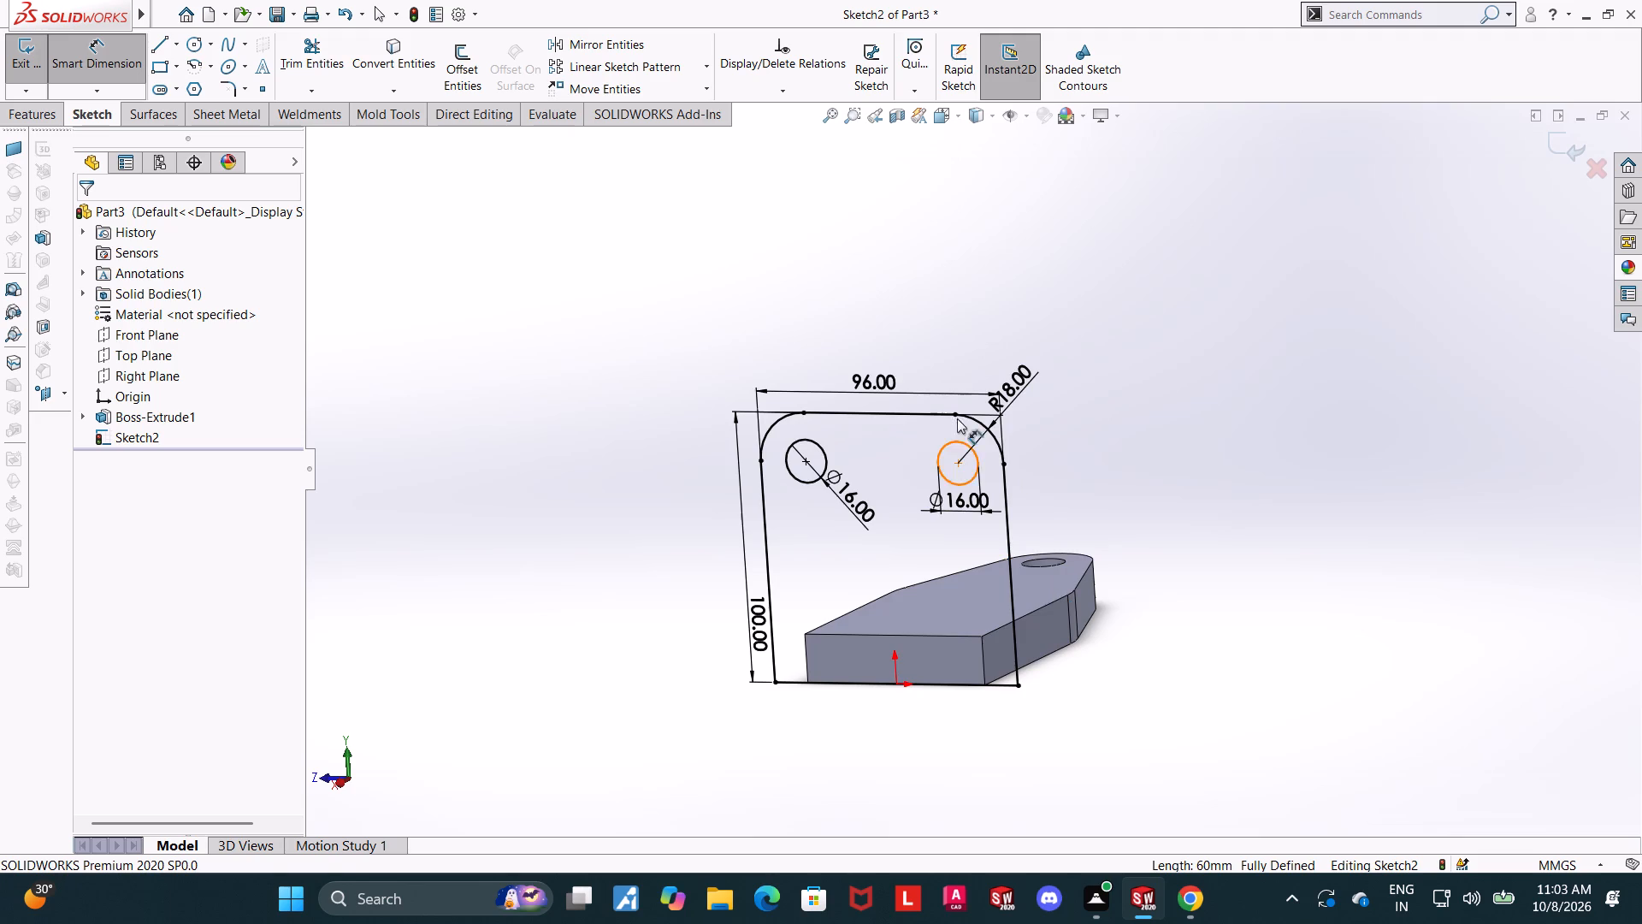
scroll(957, 465, up, 1)
scroll(957, 465, down, 3)
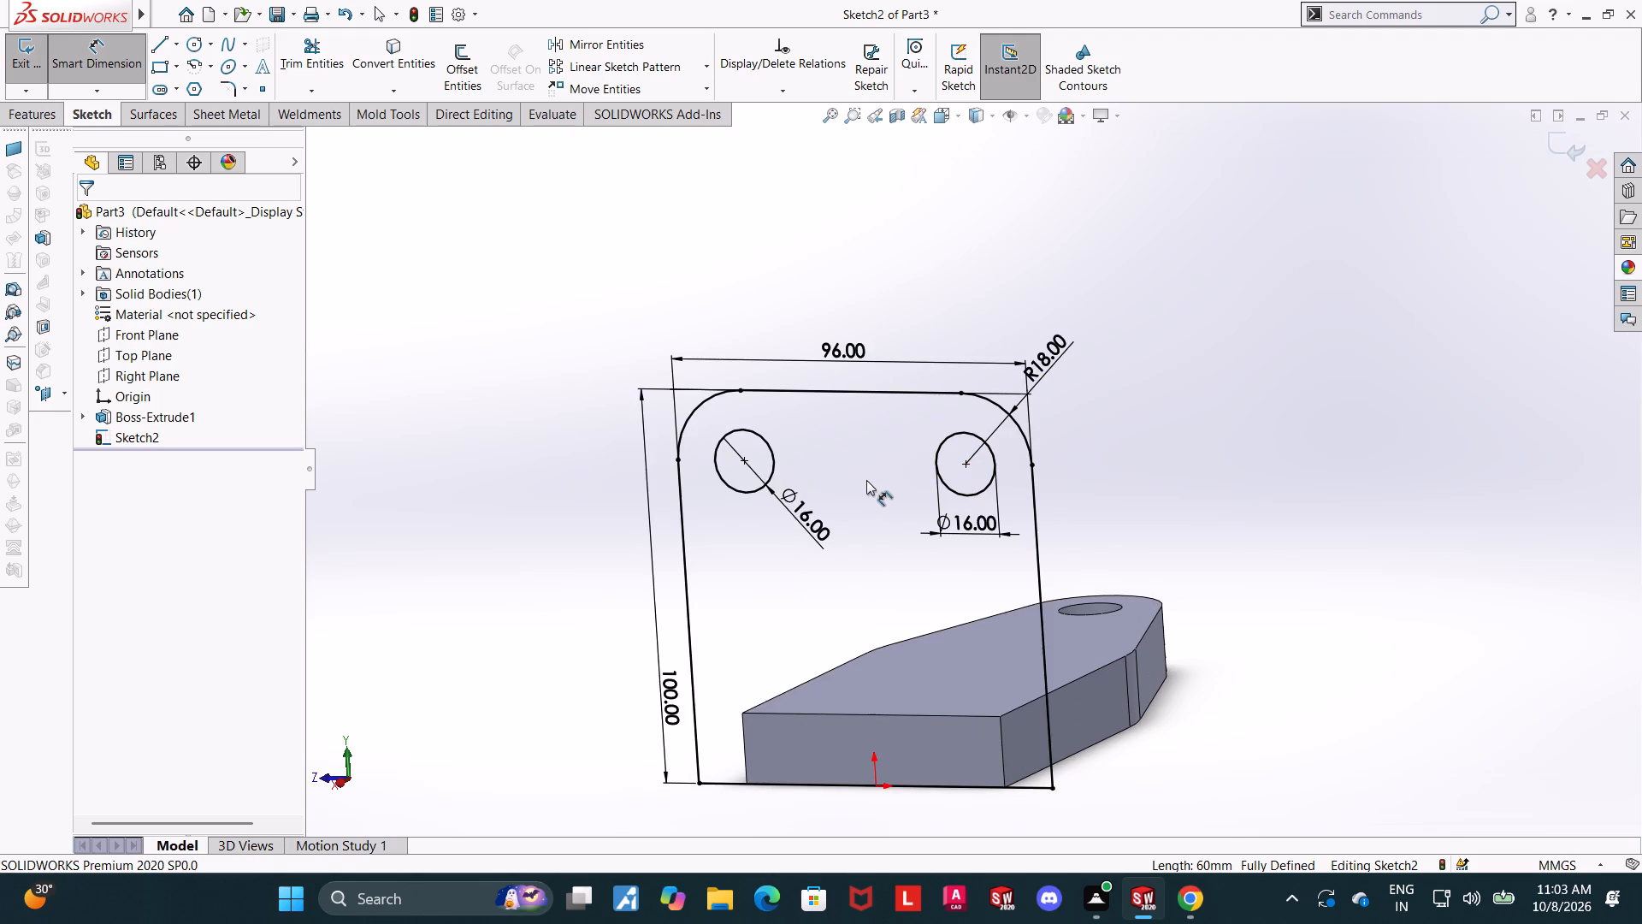
scroll(866, 480, up, 1)
Check the distance from the upper-left circle's centre to the upright profile's left edge, and reselect the top edge.
middle_drag(874, 534, 890, 494)
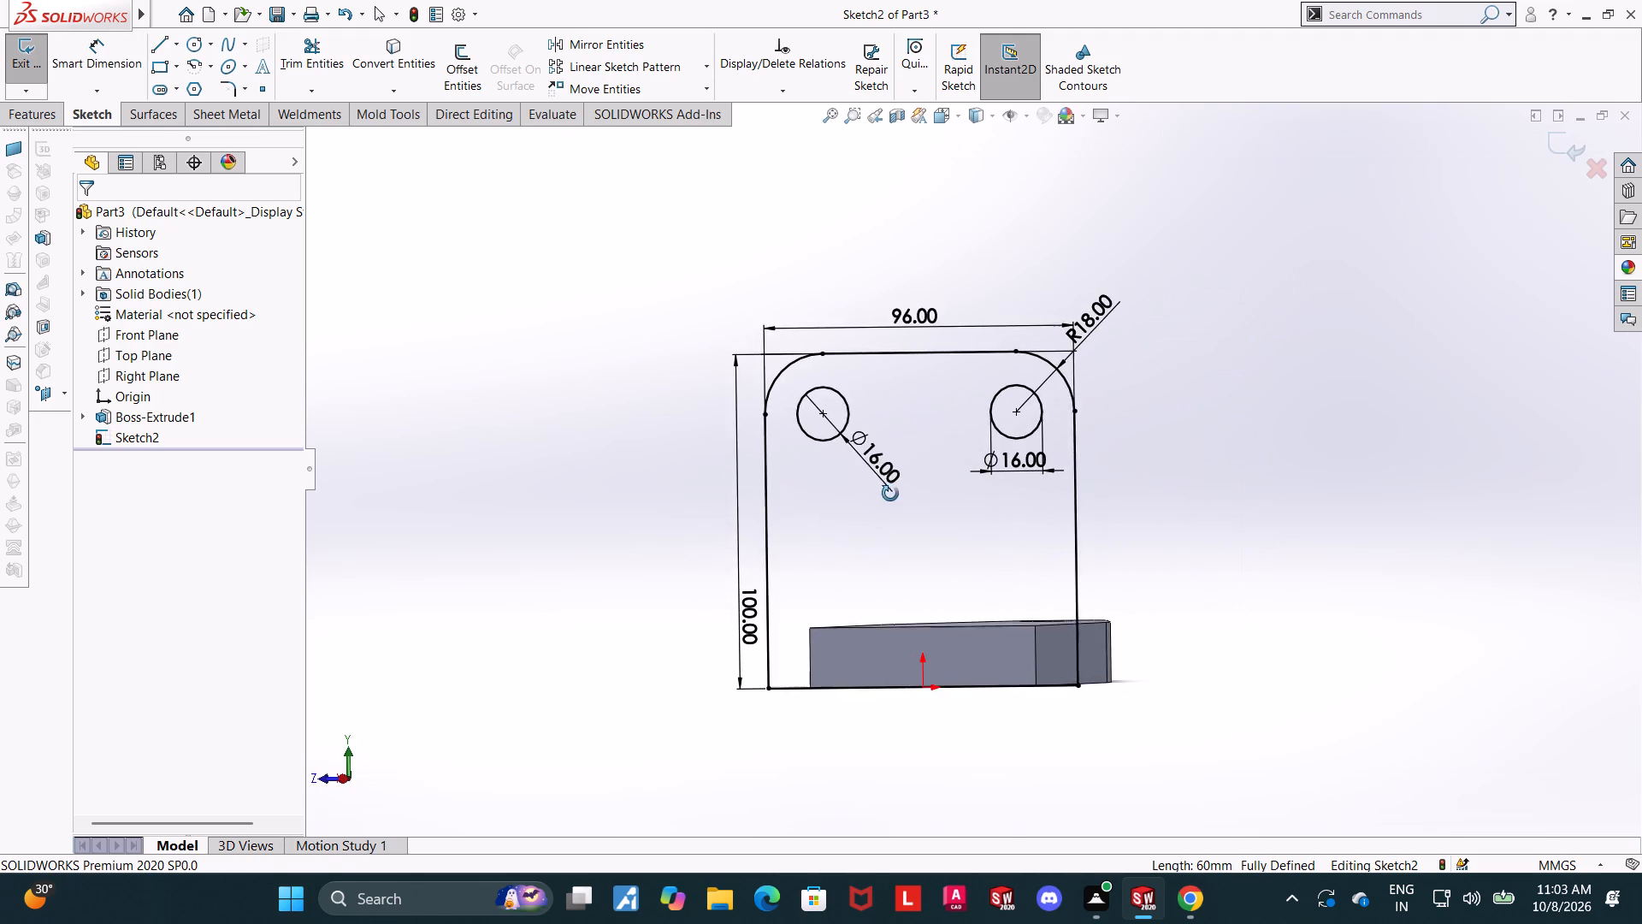
middle_drag(890, 494, 899, 495)
click(842, 412)
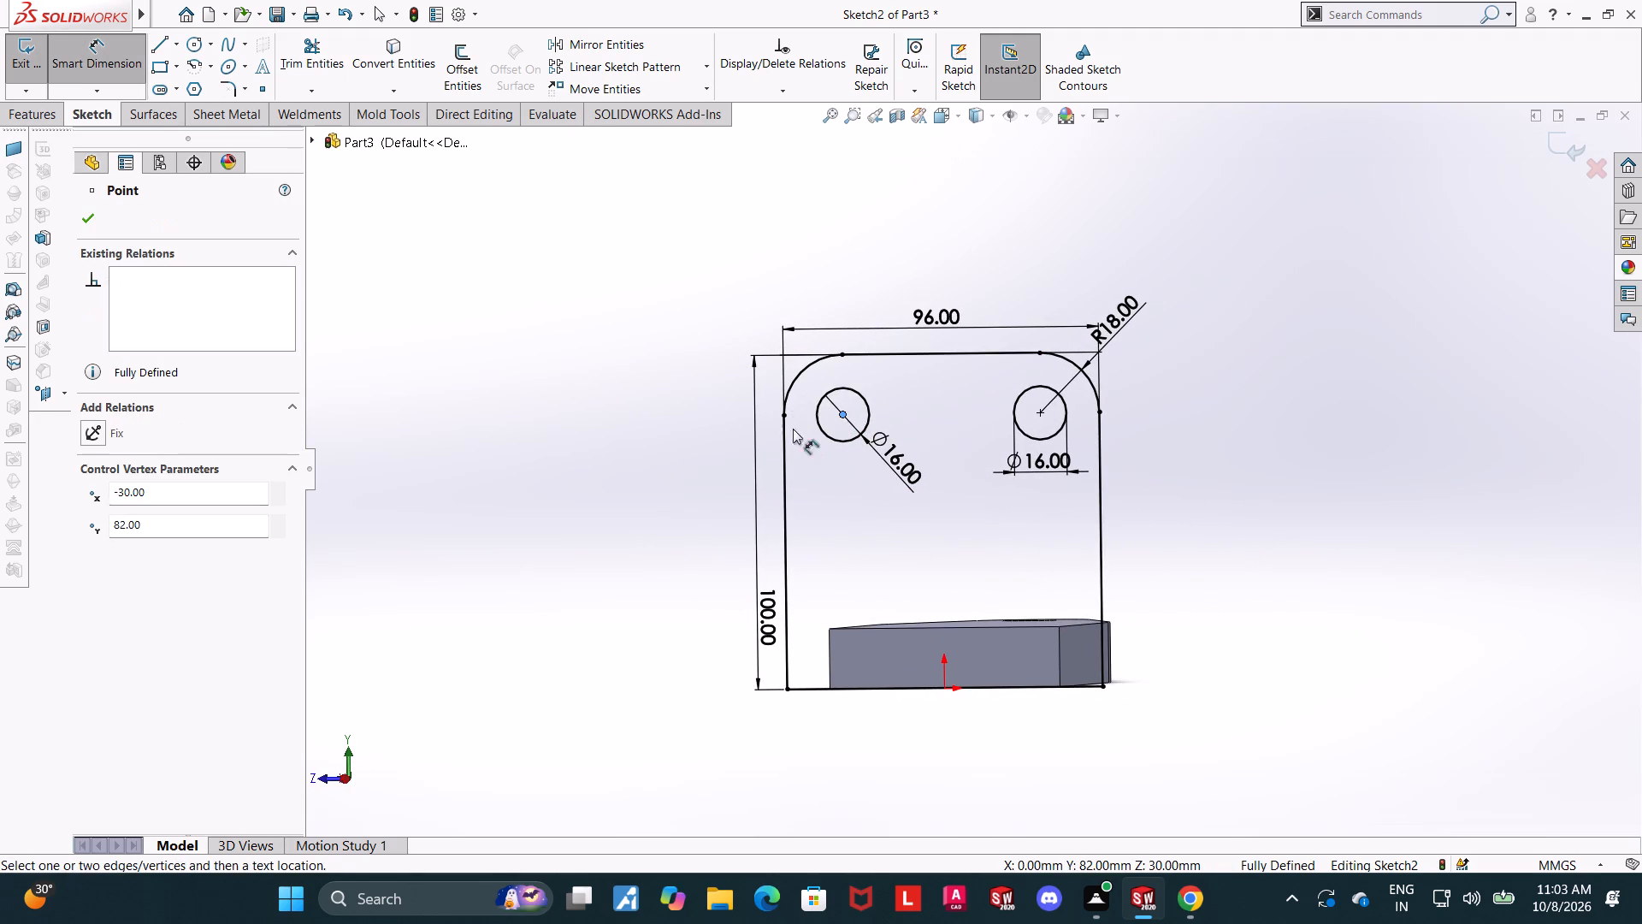
click(781, 427)
key(Escape)
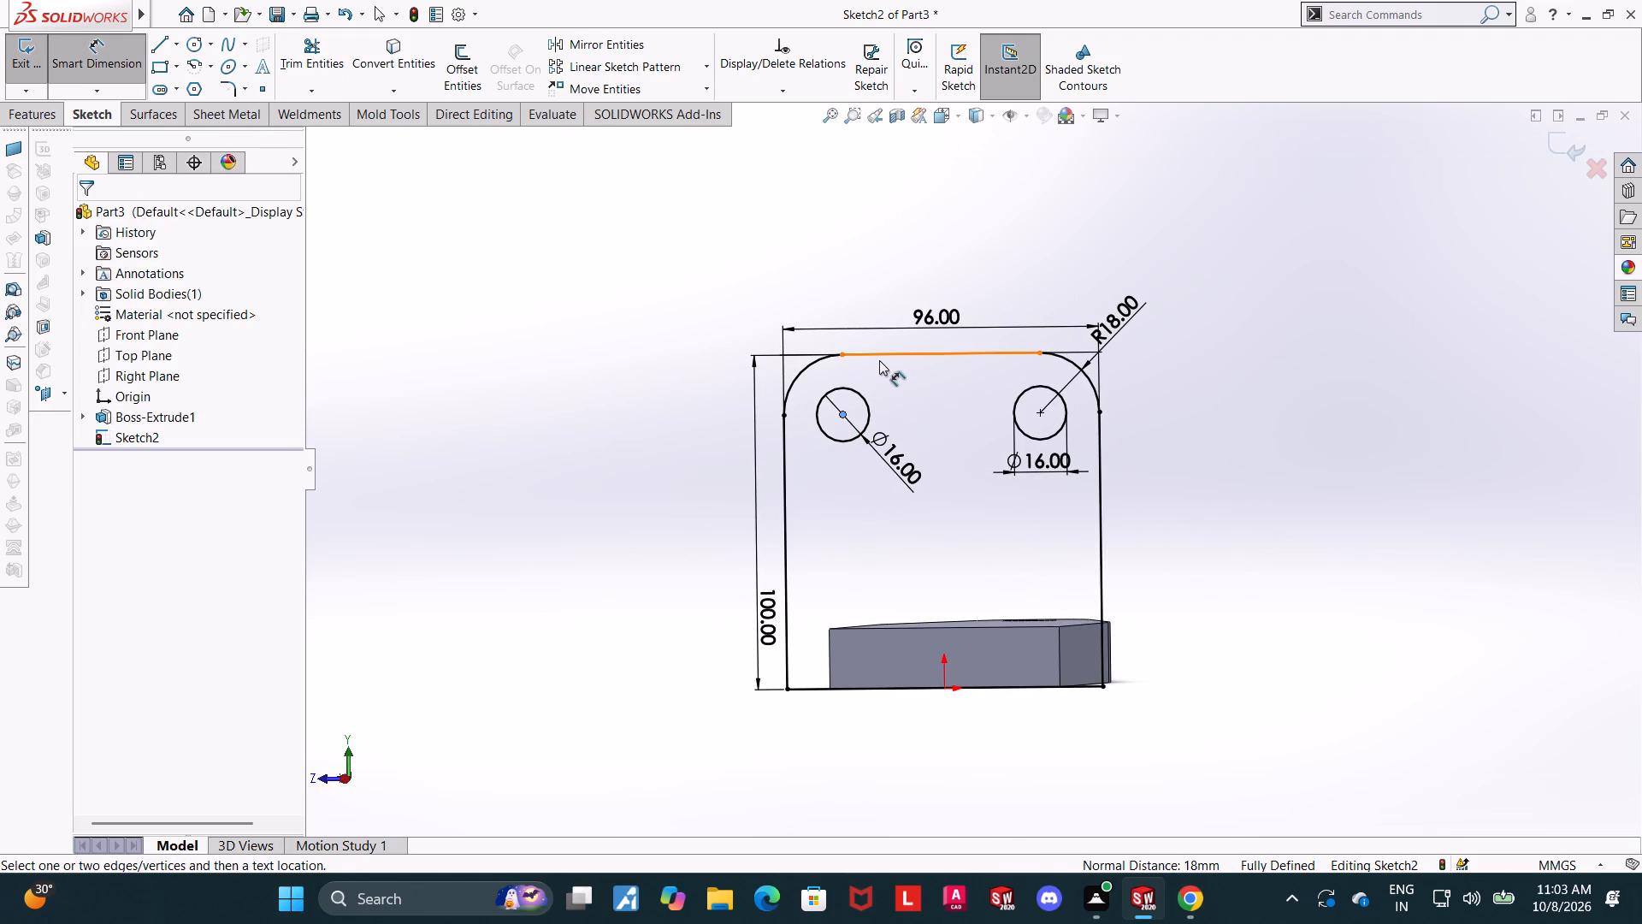
click(879, 360)
click(878, 355)
key(Escape)
Finish the sketch and extrude the upright profile 20 mm away from the tapered plate, merging it with the plate.
scroll(1100, 547, up, 1)
middle_drag(1121, 548, 1189, 559)
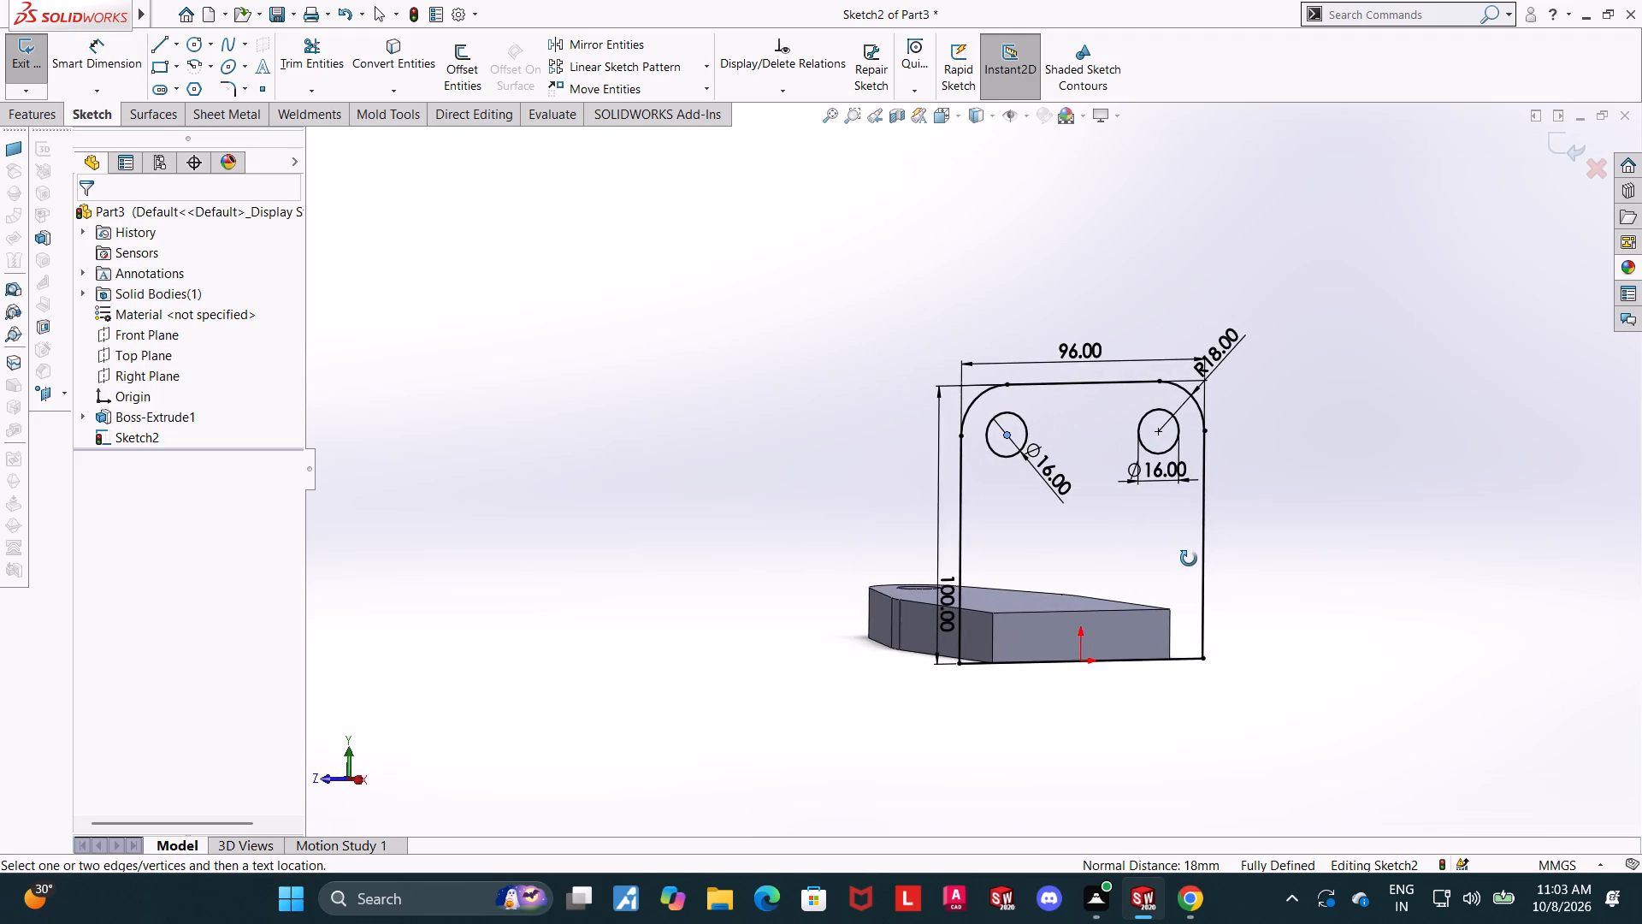
middle_drag(1189, 559, 1186, 559)
middle_drag(1186, 559, 1144, 542)
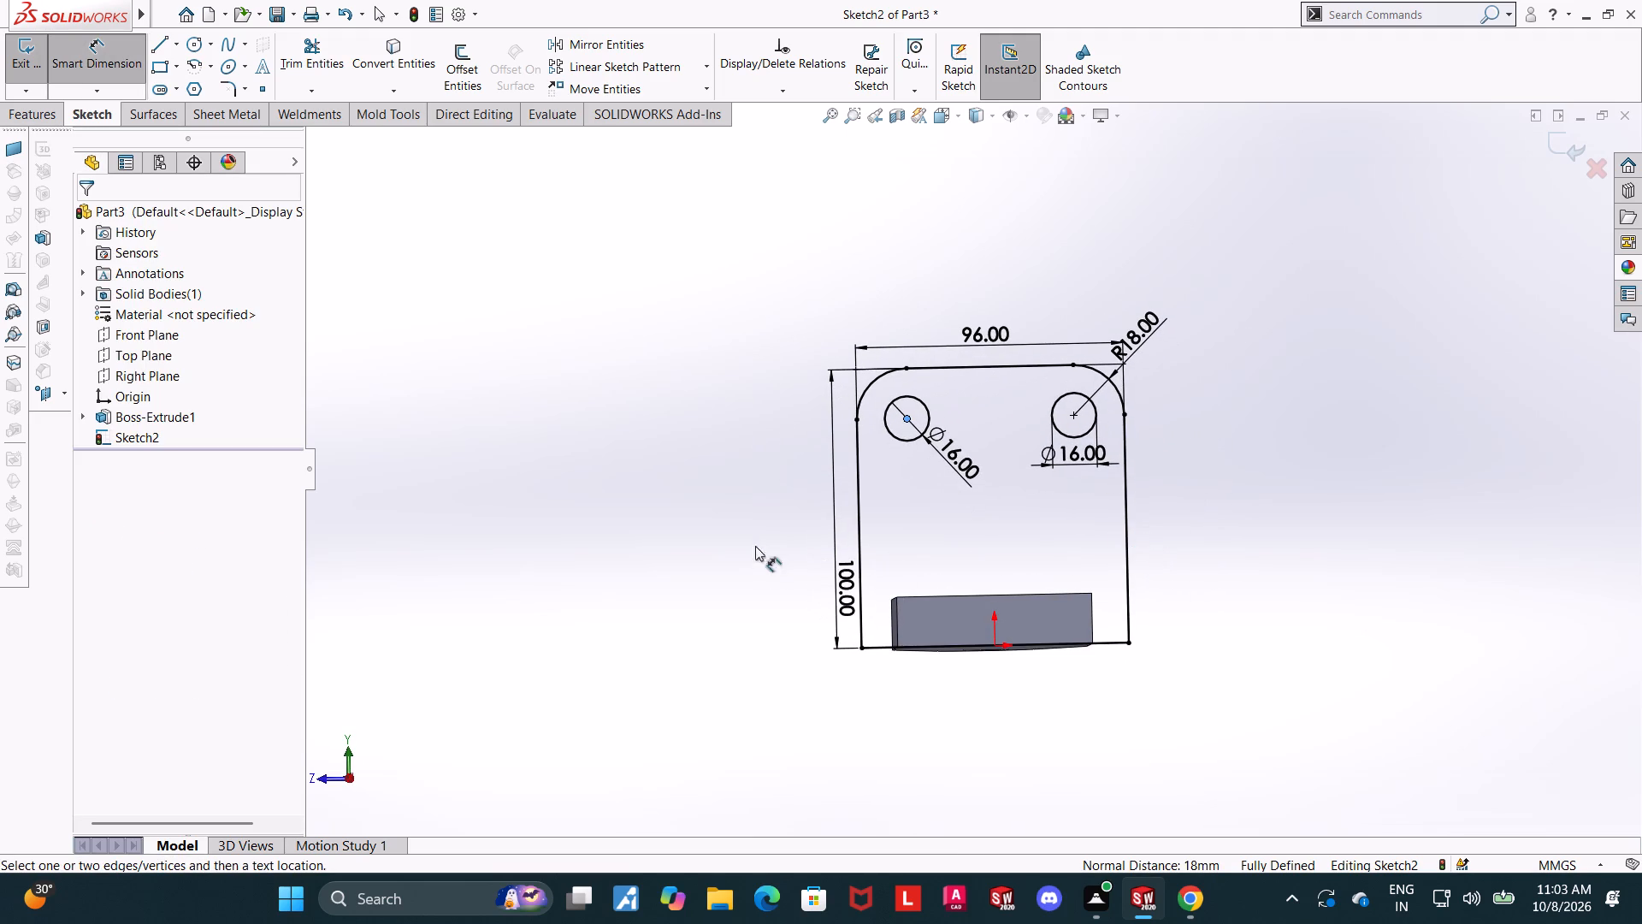
middle_drag(830, 576, 893, 625)
click(1556, 137)
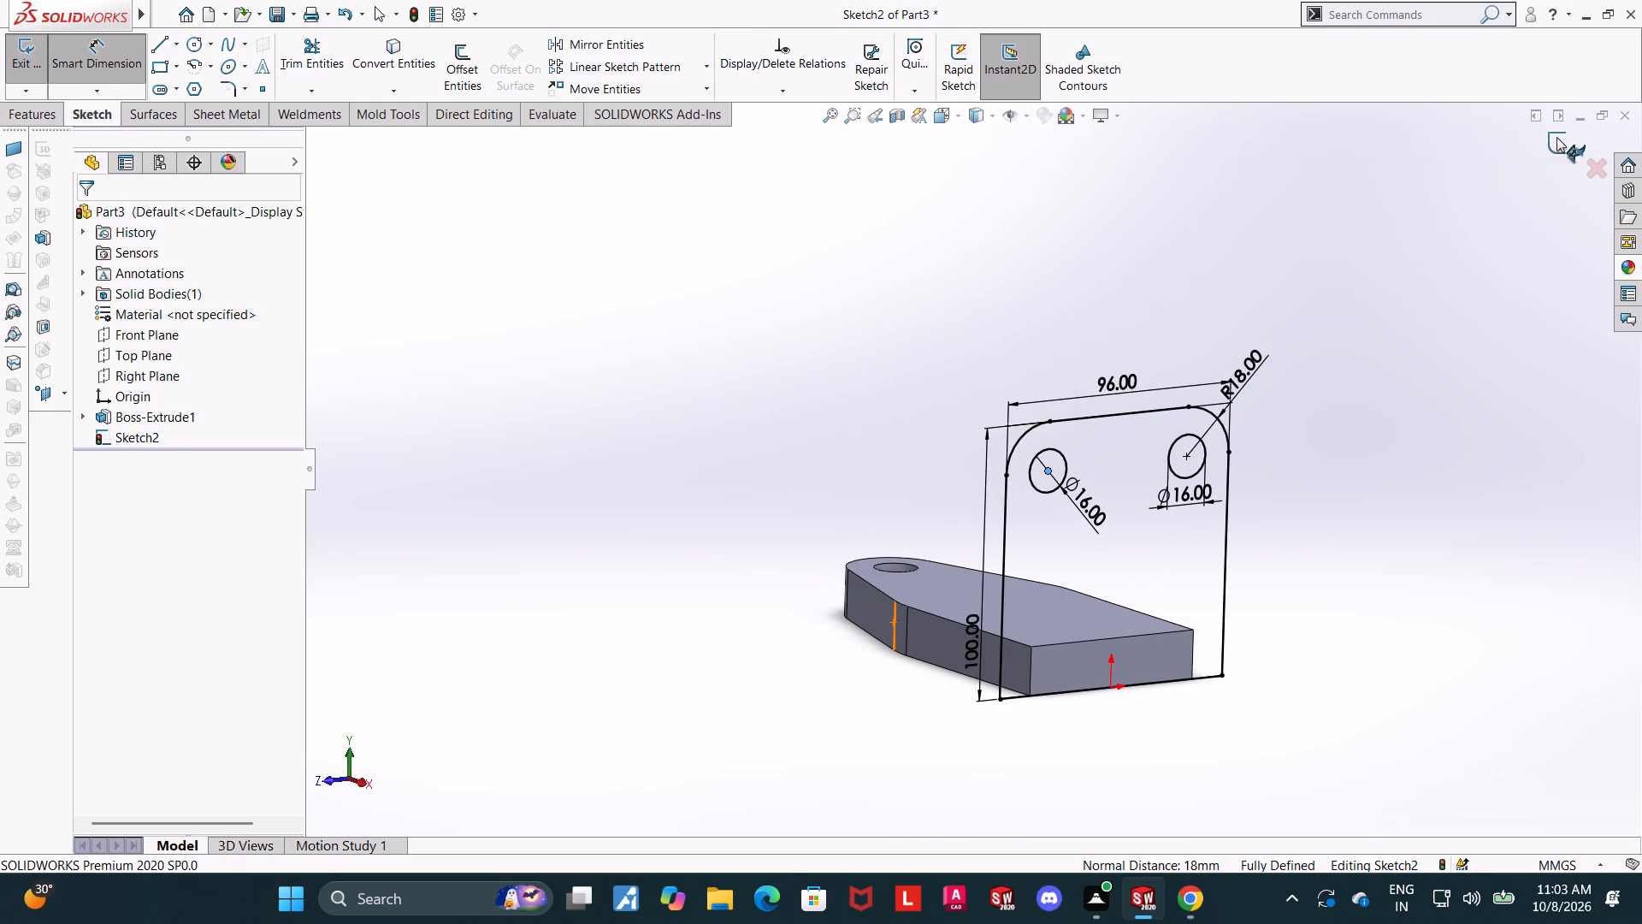
click(44, 58)
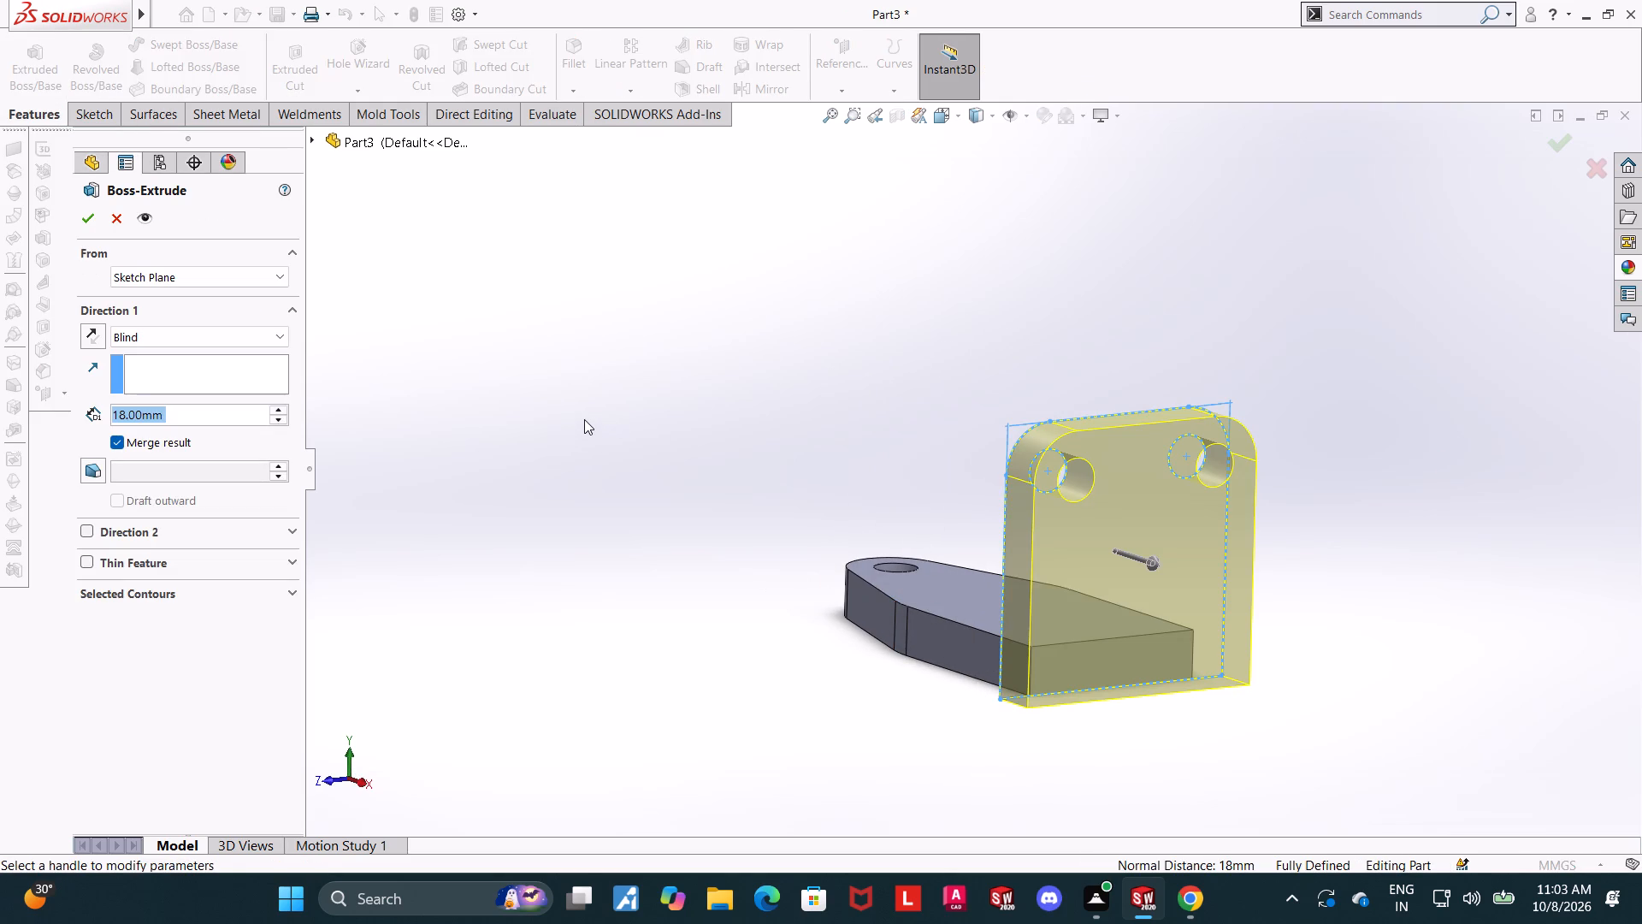
key(2)
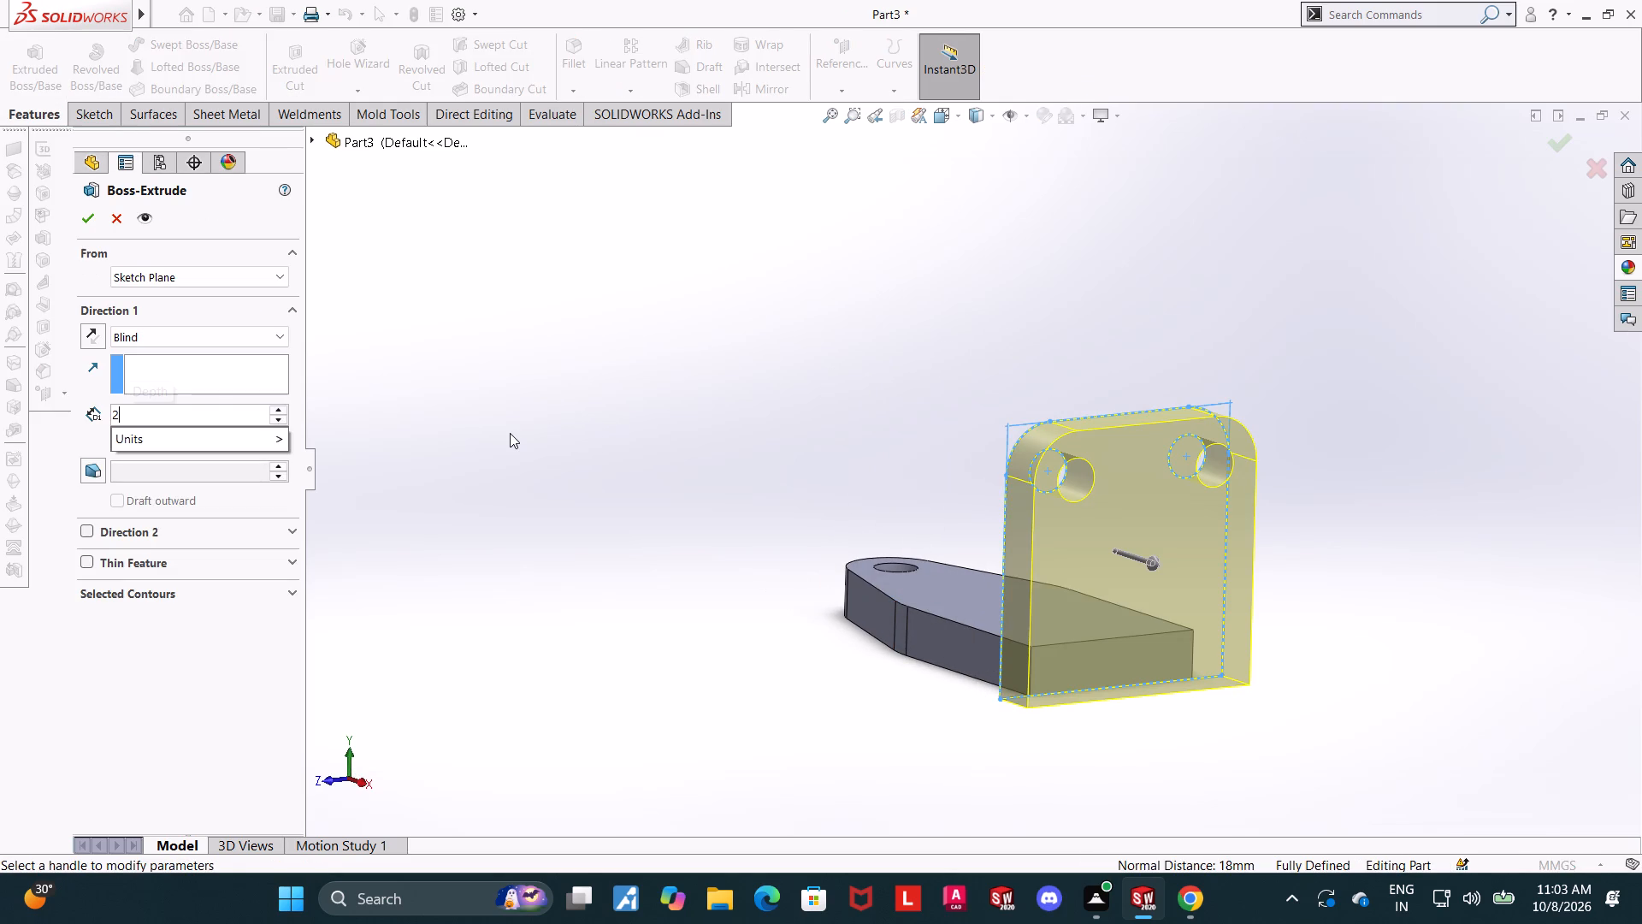
key(0)
key(Return)
middle_drag(546, 422, 569, 408)
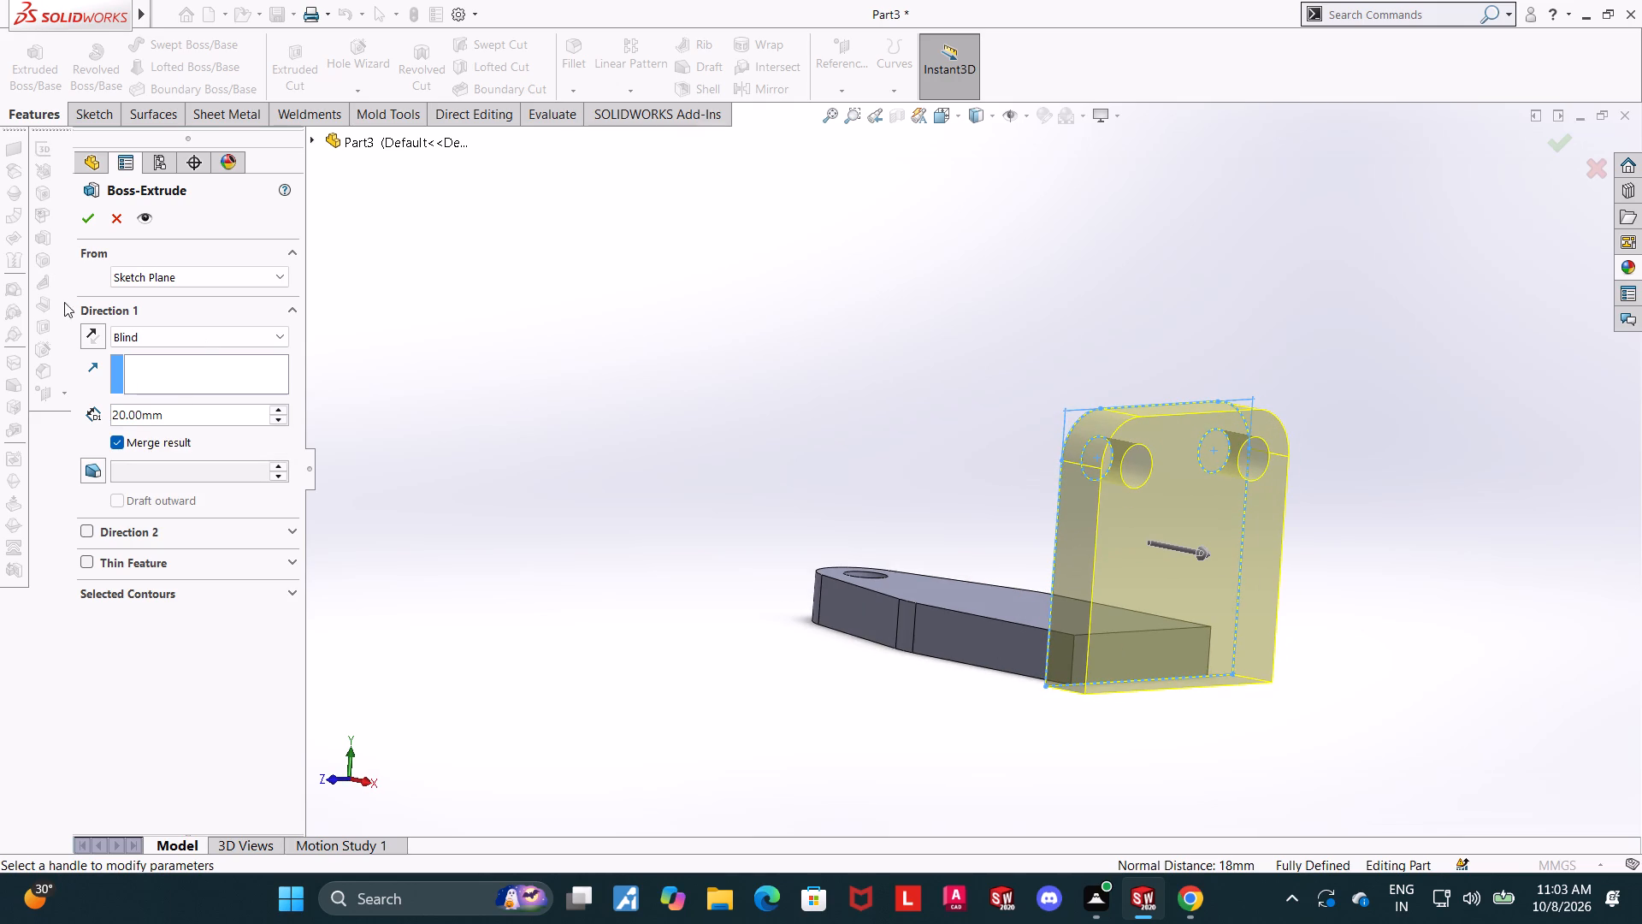
click(92, 226)
click(793, 473)
Fillet the two vertical inside edges where the tapered plate's sides meet the upright plate with a 13 mm radius.
middle_drag(865, 465, 1026, 508)
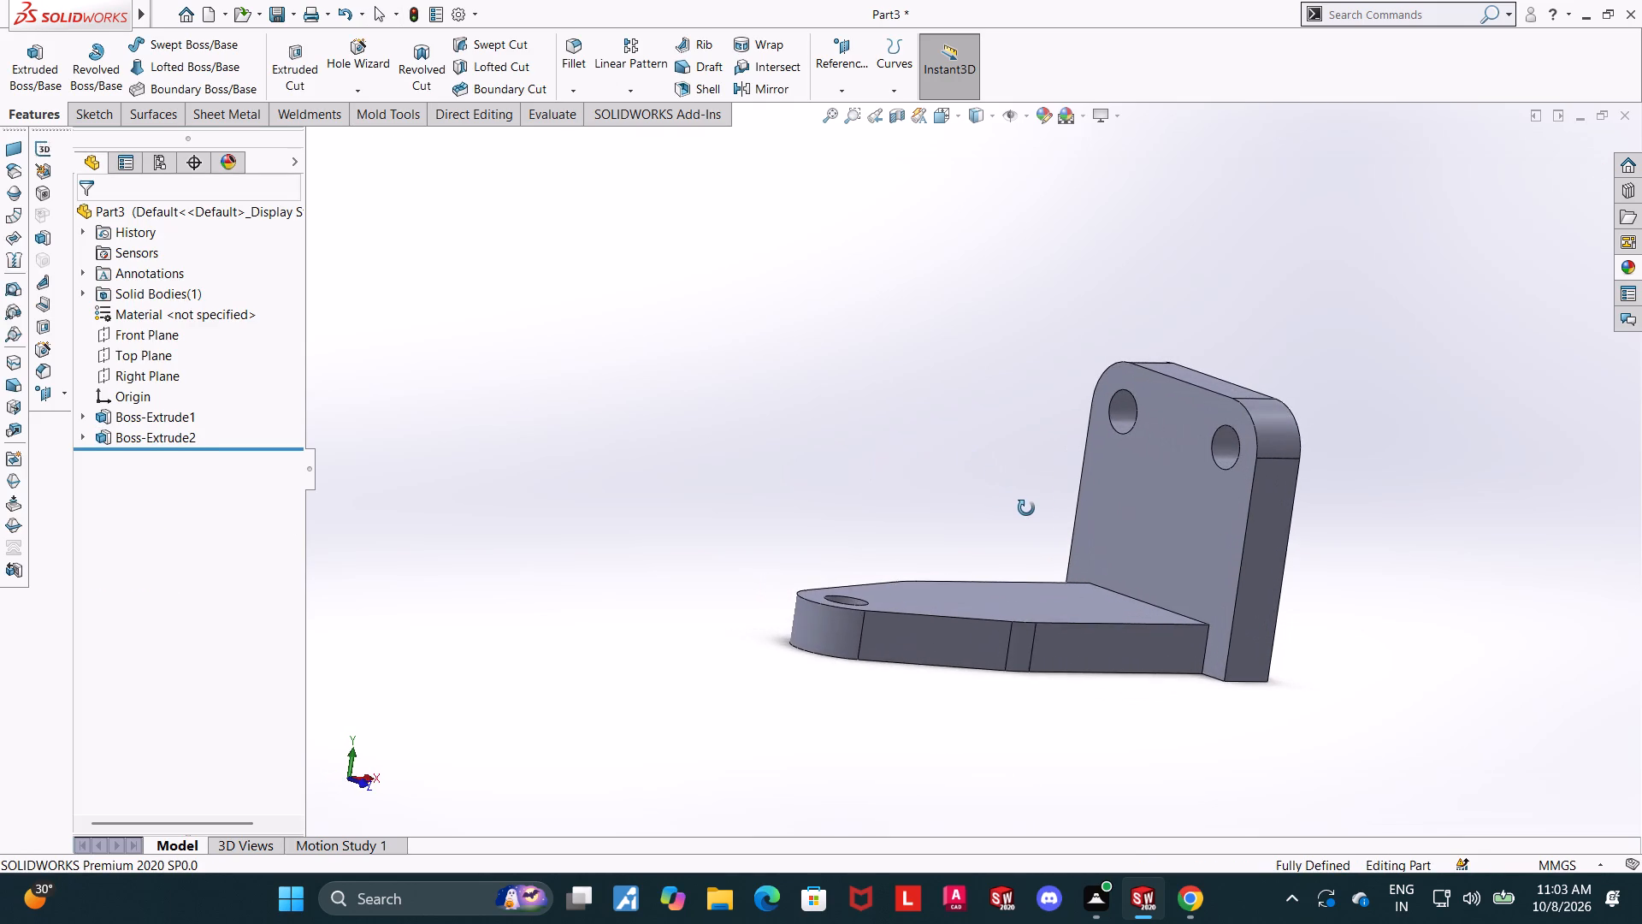
middle_drag(1026, 508, 1105, 536)
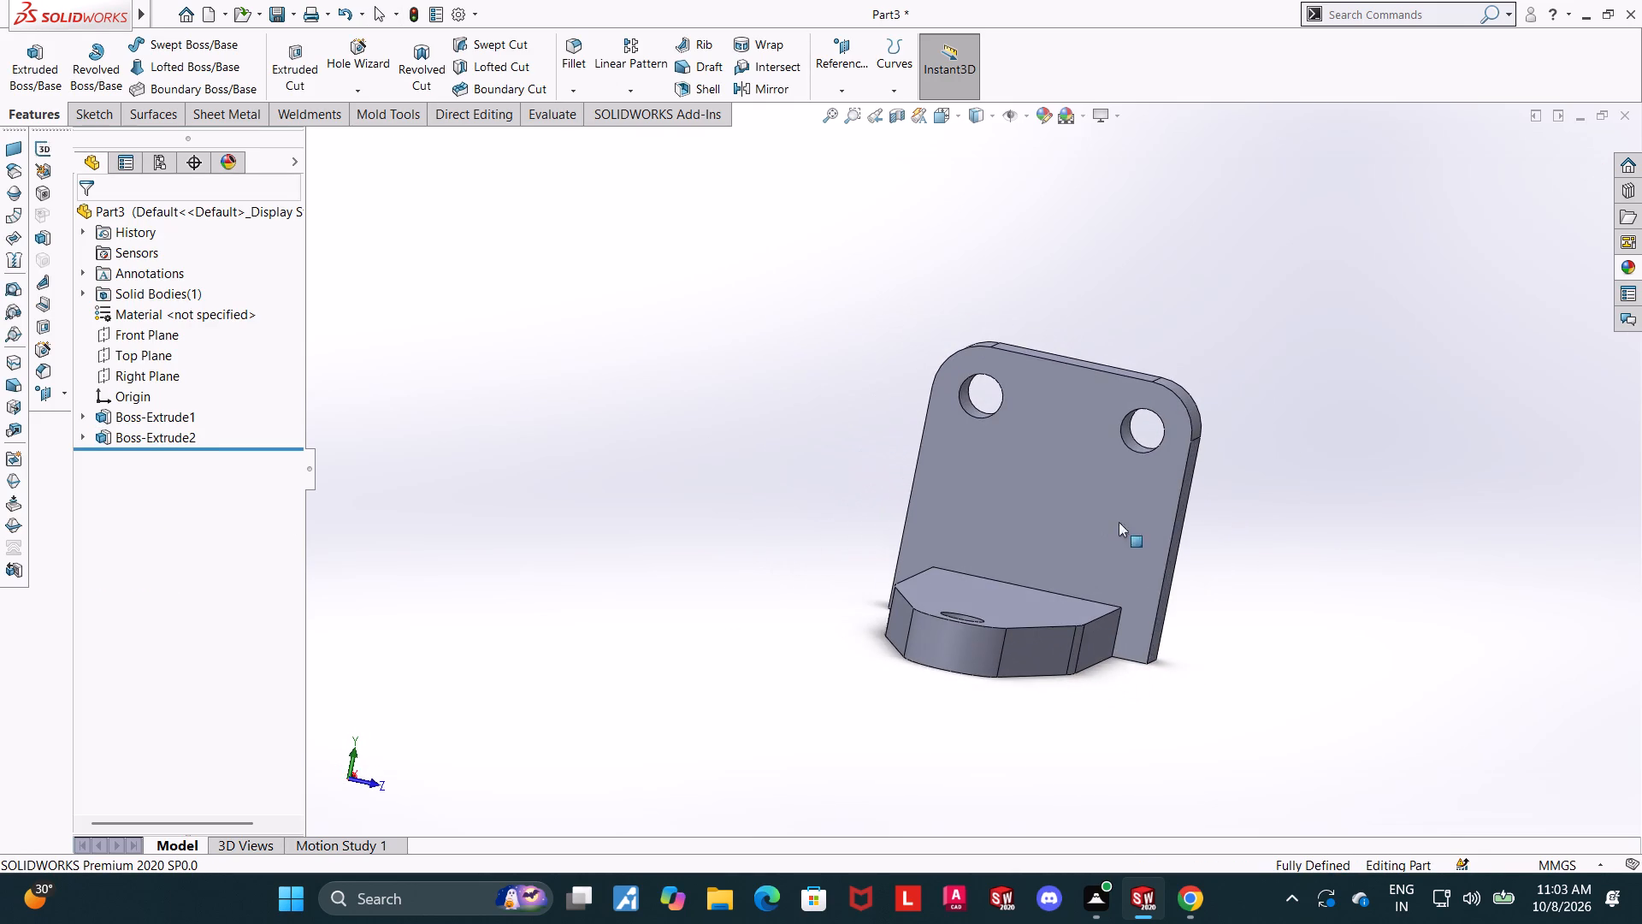
scroll(1273, 520, down, 3)
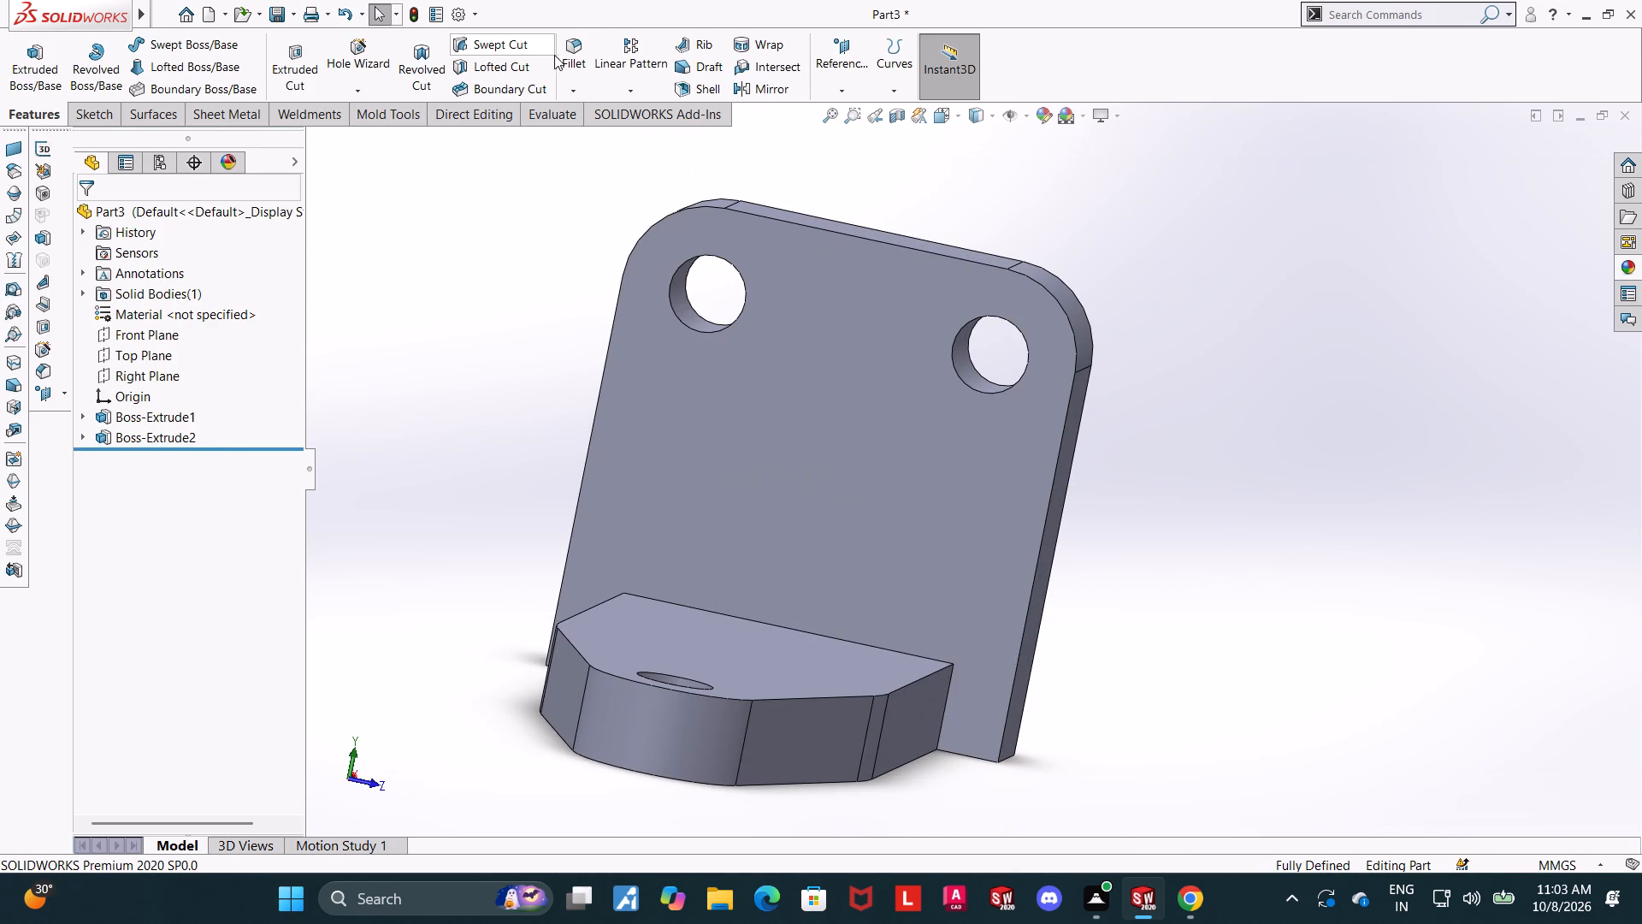
click(570, 55)
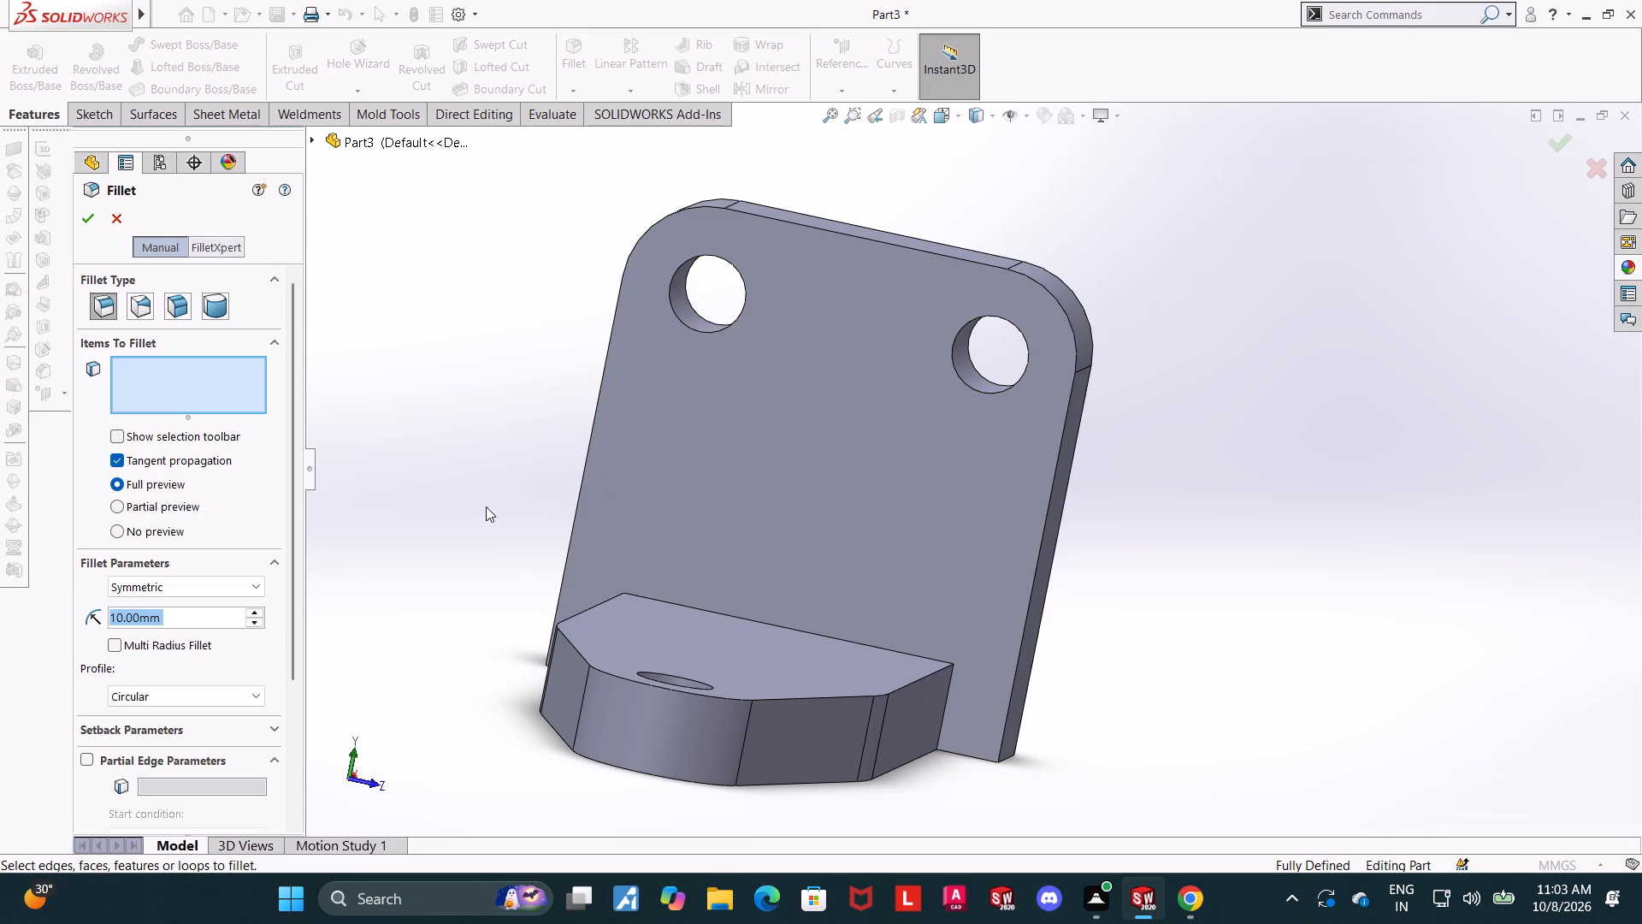
key(1)
key(4)
key(BackSpace)
key(3)
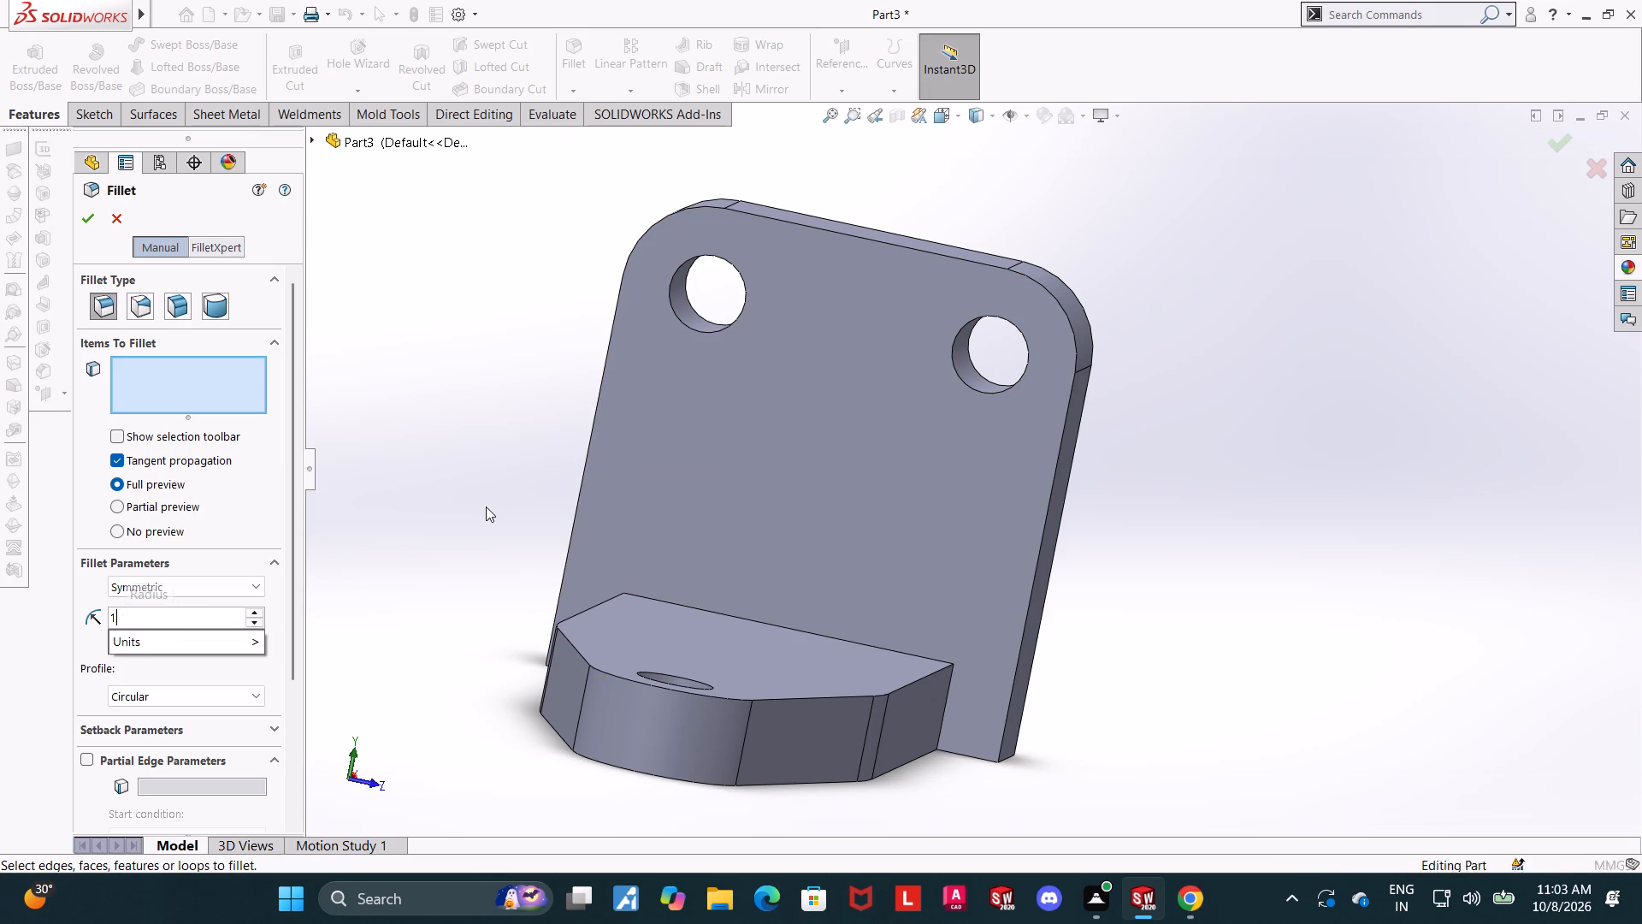
key(Return)
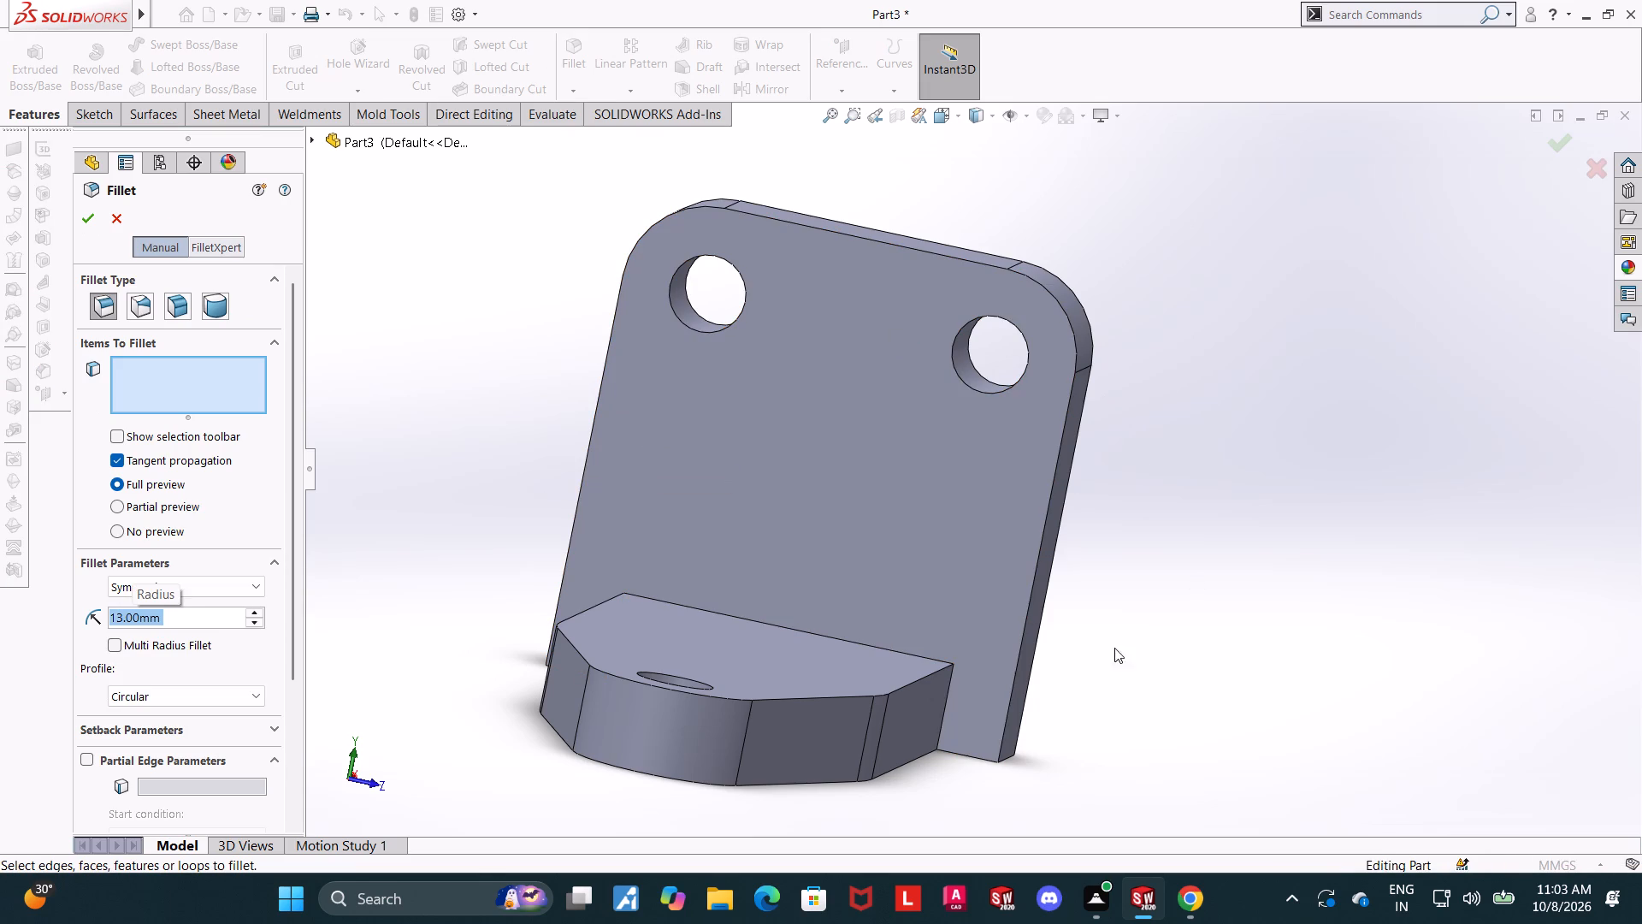
click(950, 684)
middle_drag(932, 604, 972, 587)
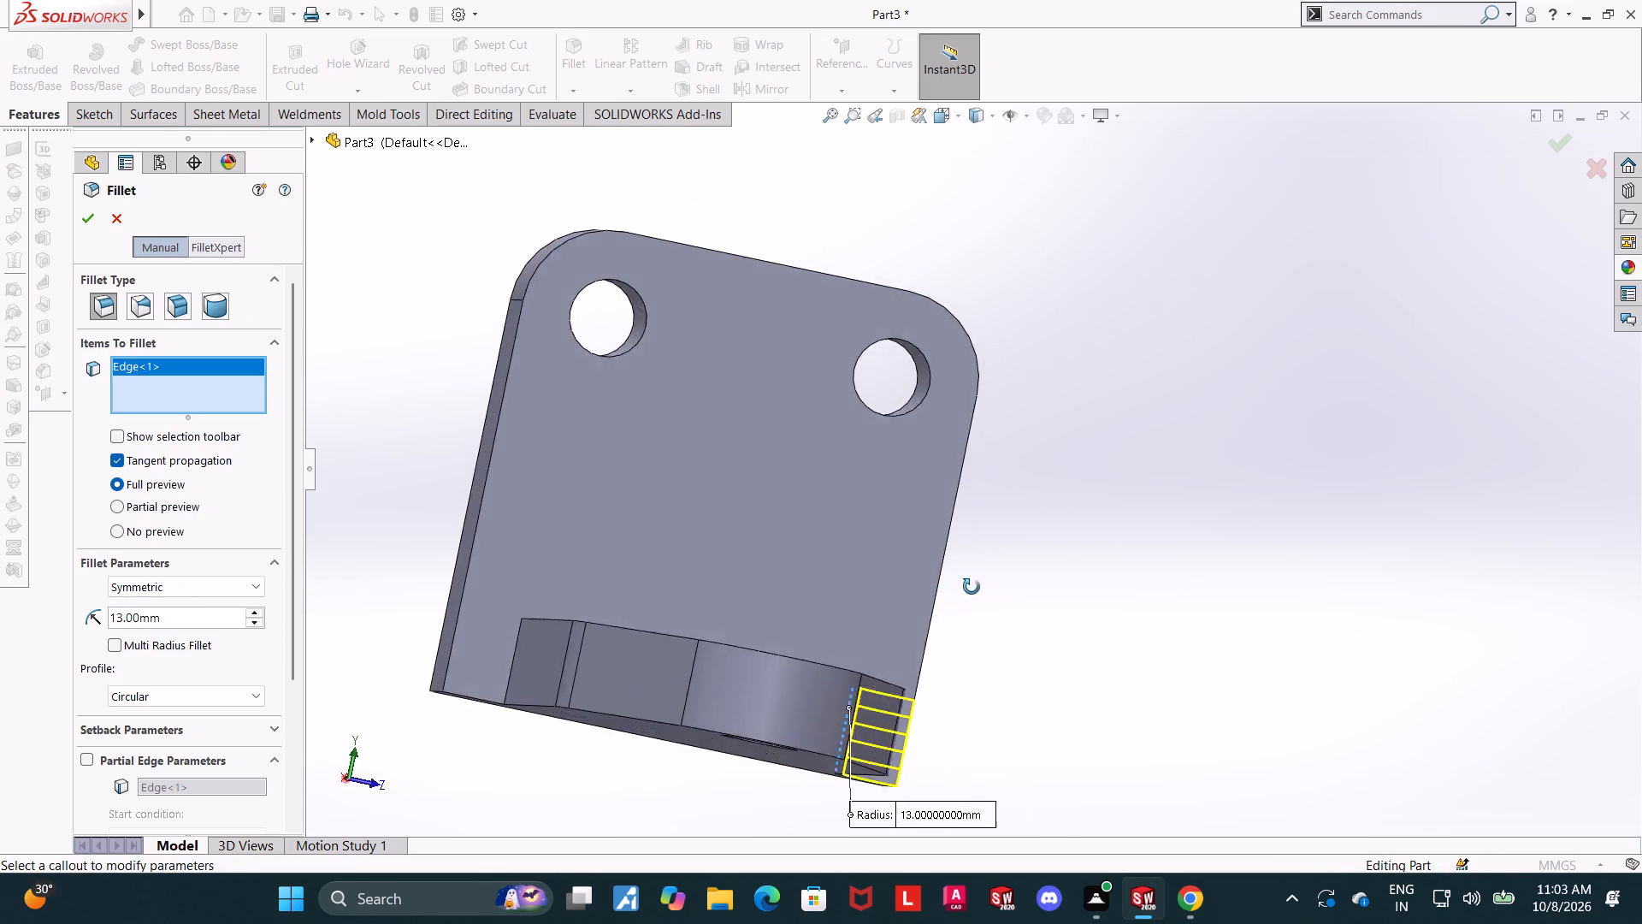
middle_drag(972, 587, 999, 620)
click(430, 630)
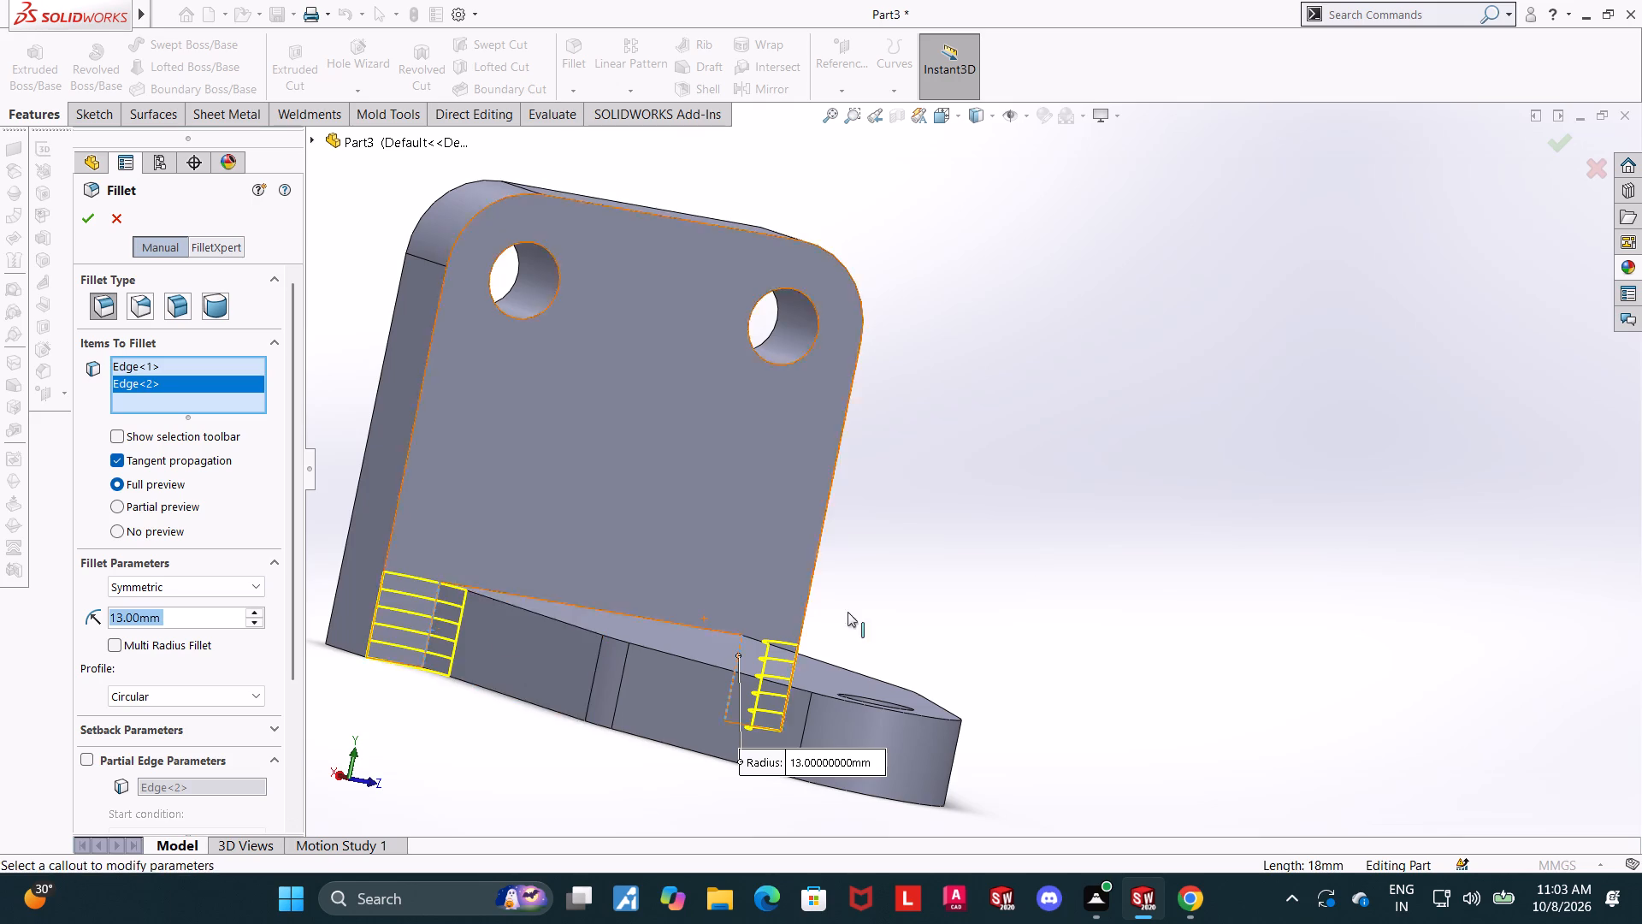
middle_drag(1042, 565, 972, 613)
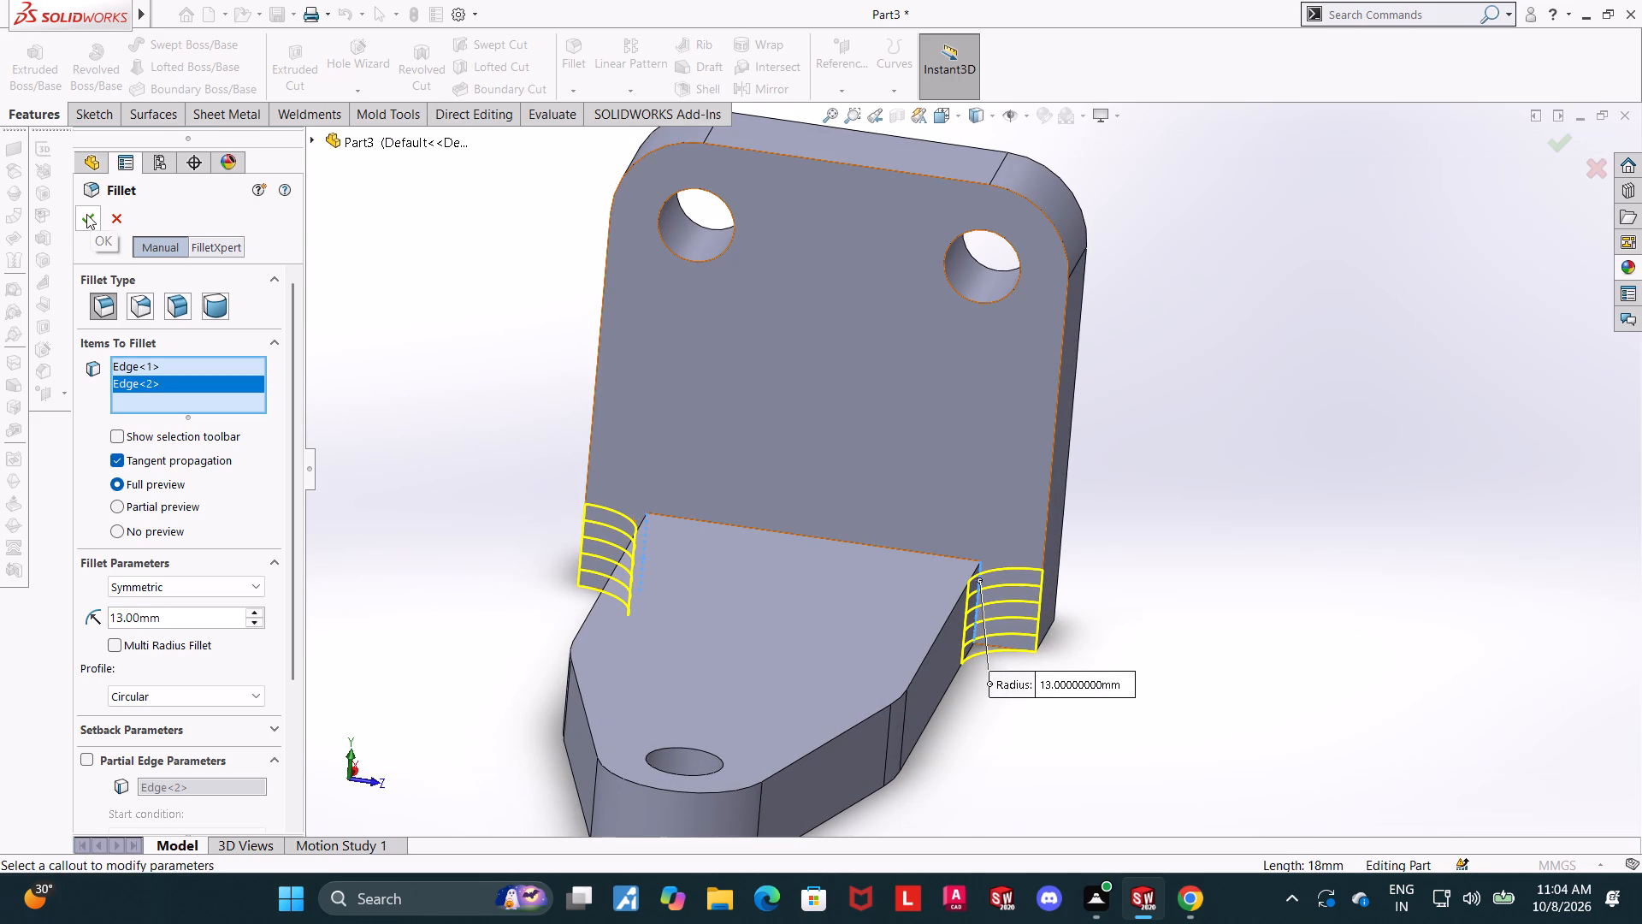
click(86, 214)
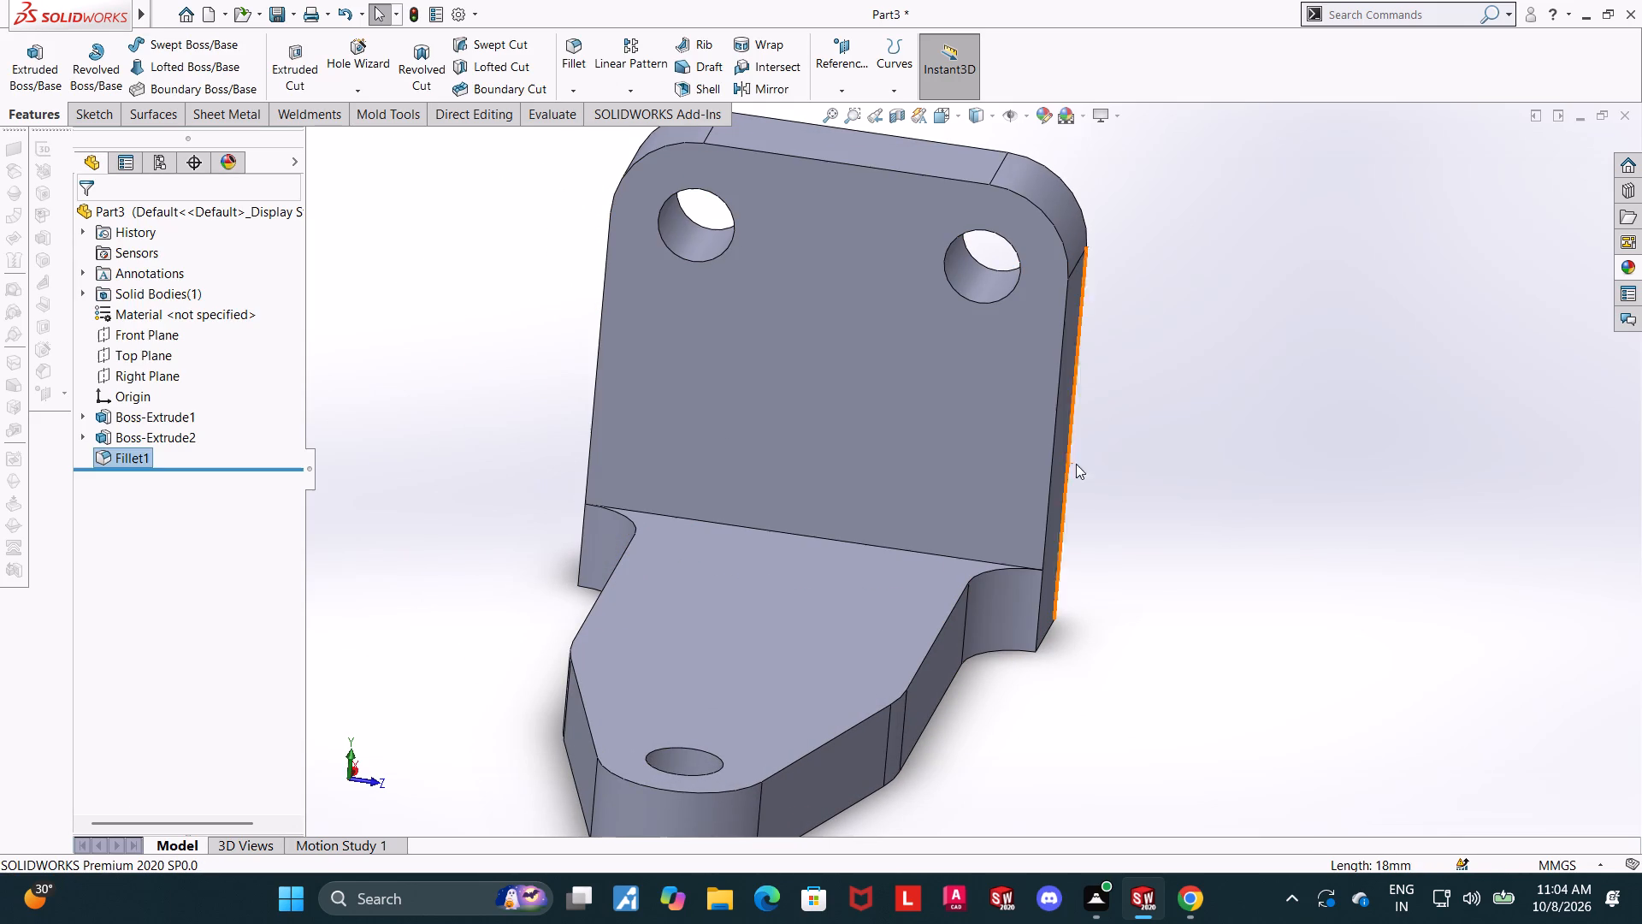
Change the upright plate's extrusion depth to 18 mm.
middle_drag(1415, 494, 1374, 527)
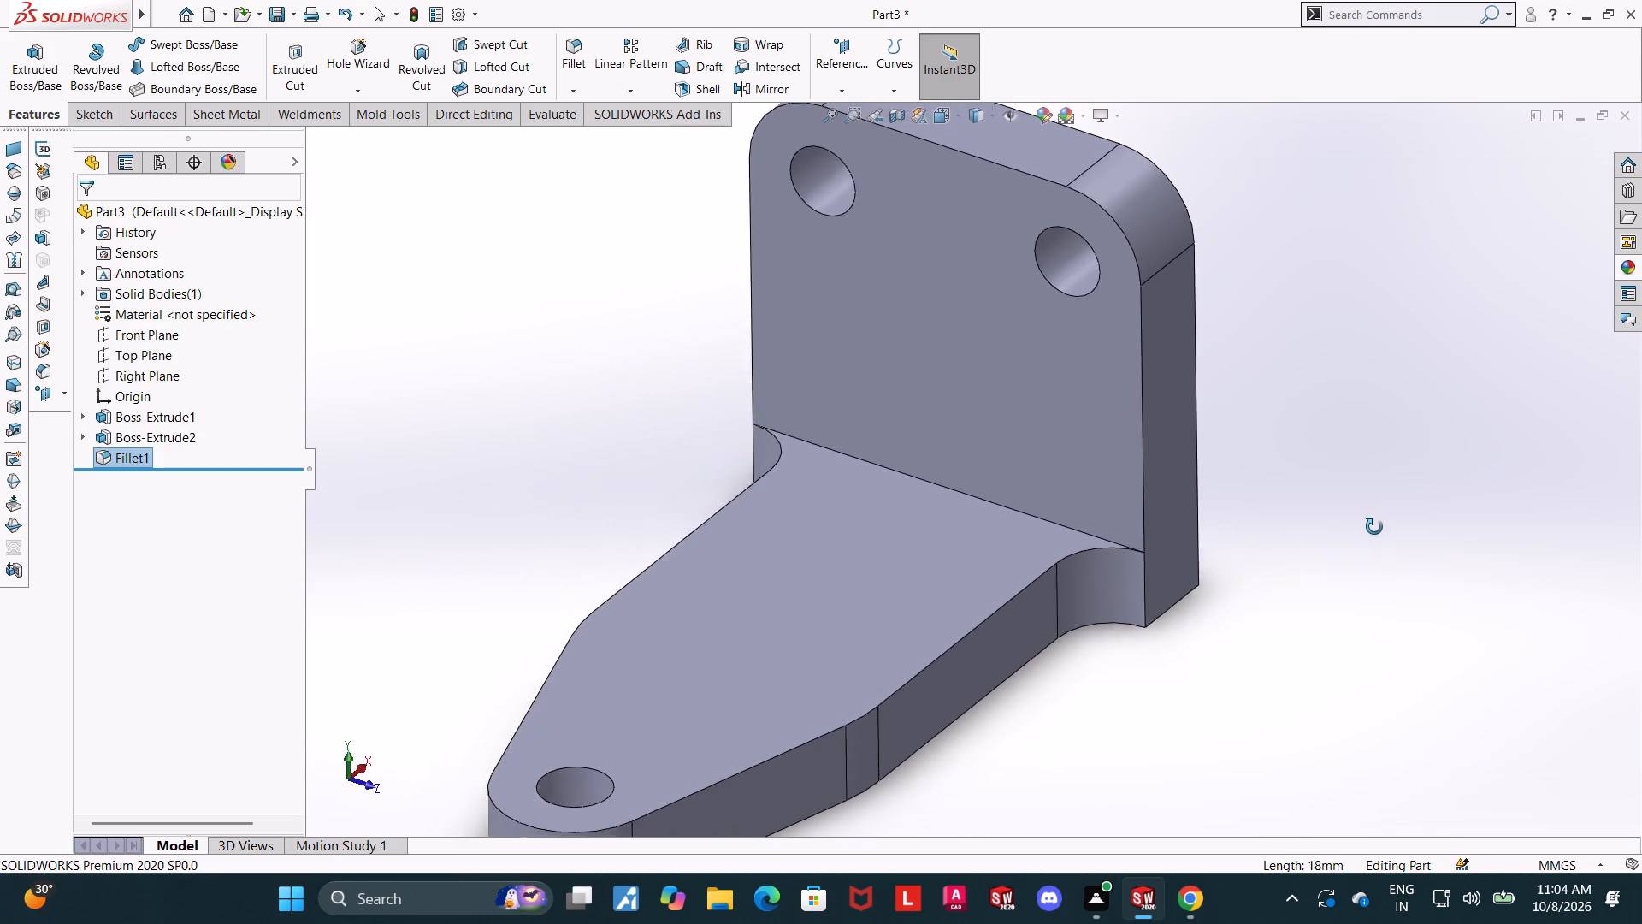
middle_drag(1374, 527, 1354, 458)
scroll(1354, 458, up, 1)
middle_drag(1356, 462, 1275, 494)
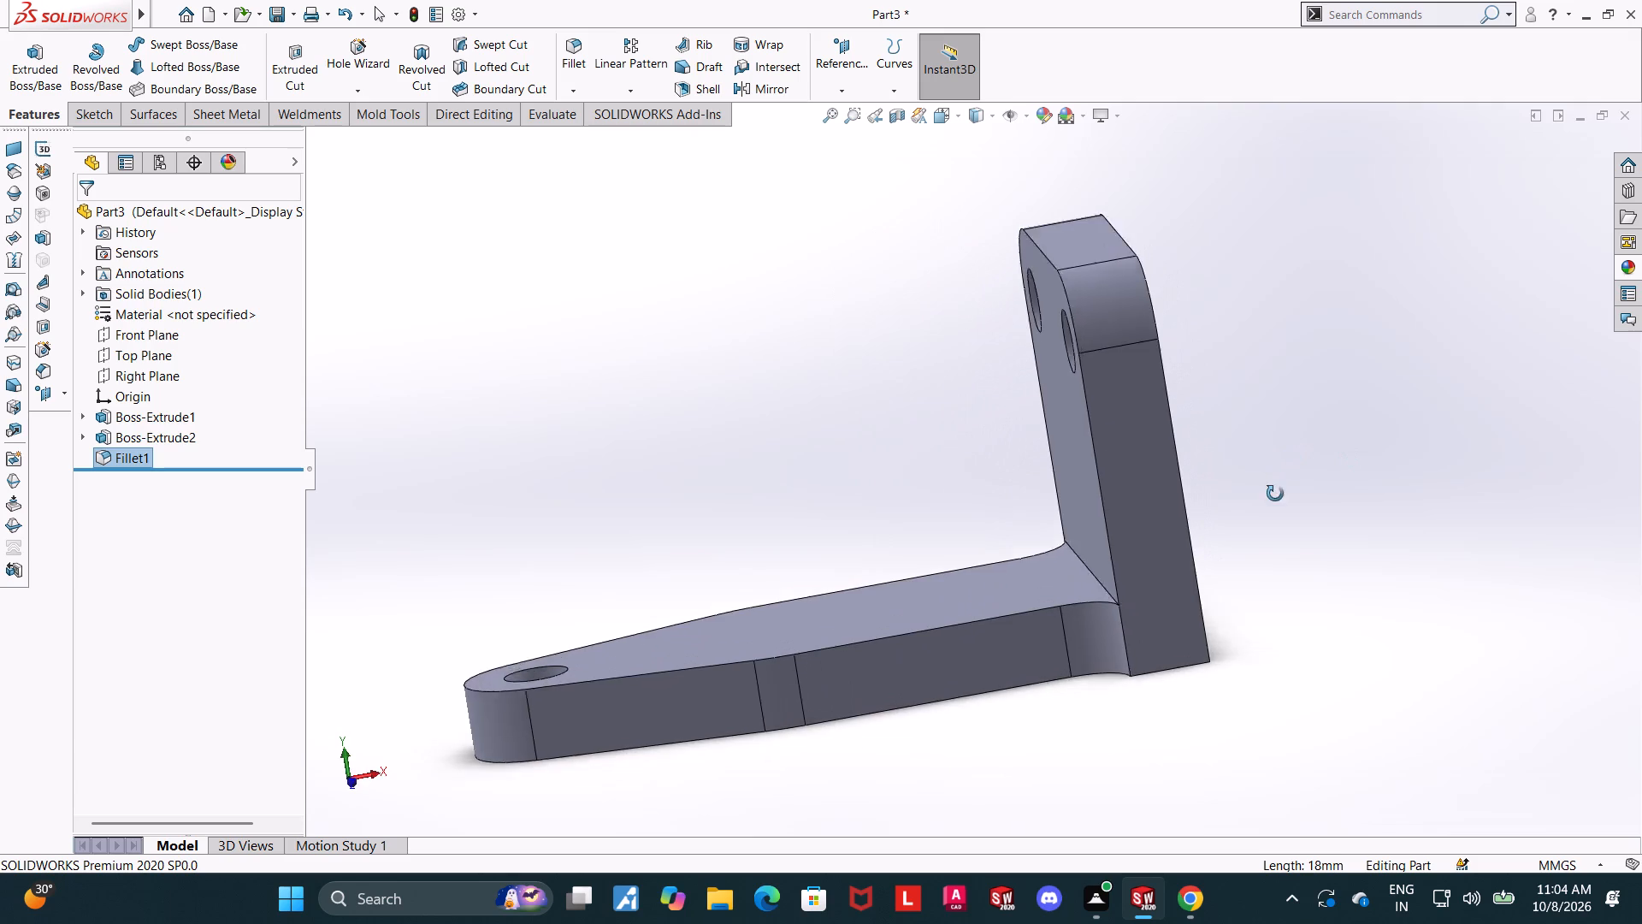
middle_drag(1275, 494, 1302, 443)
scroll(1333, 416, down, 1)
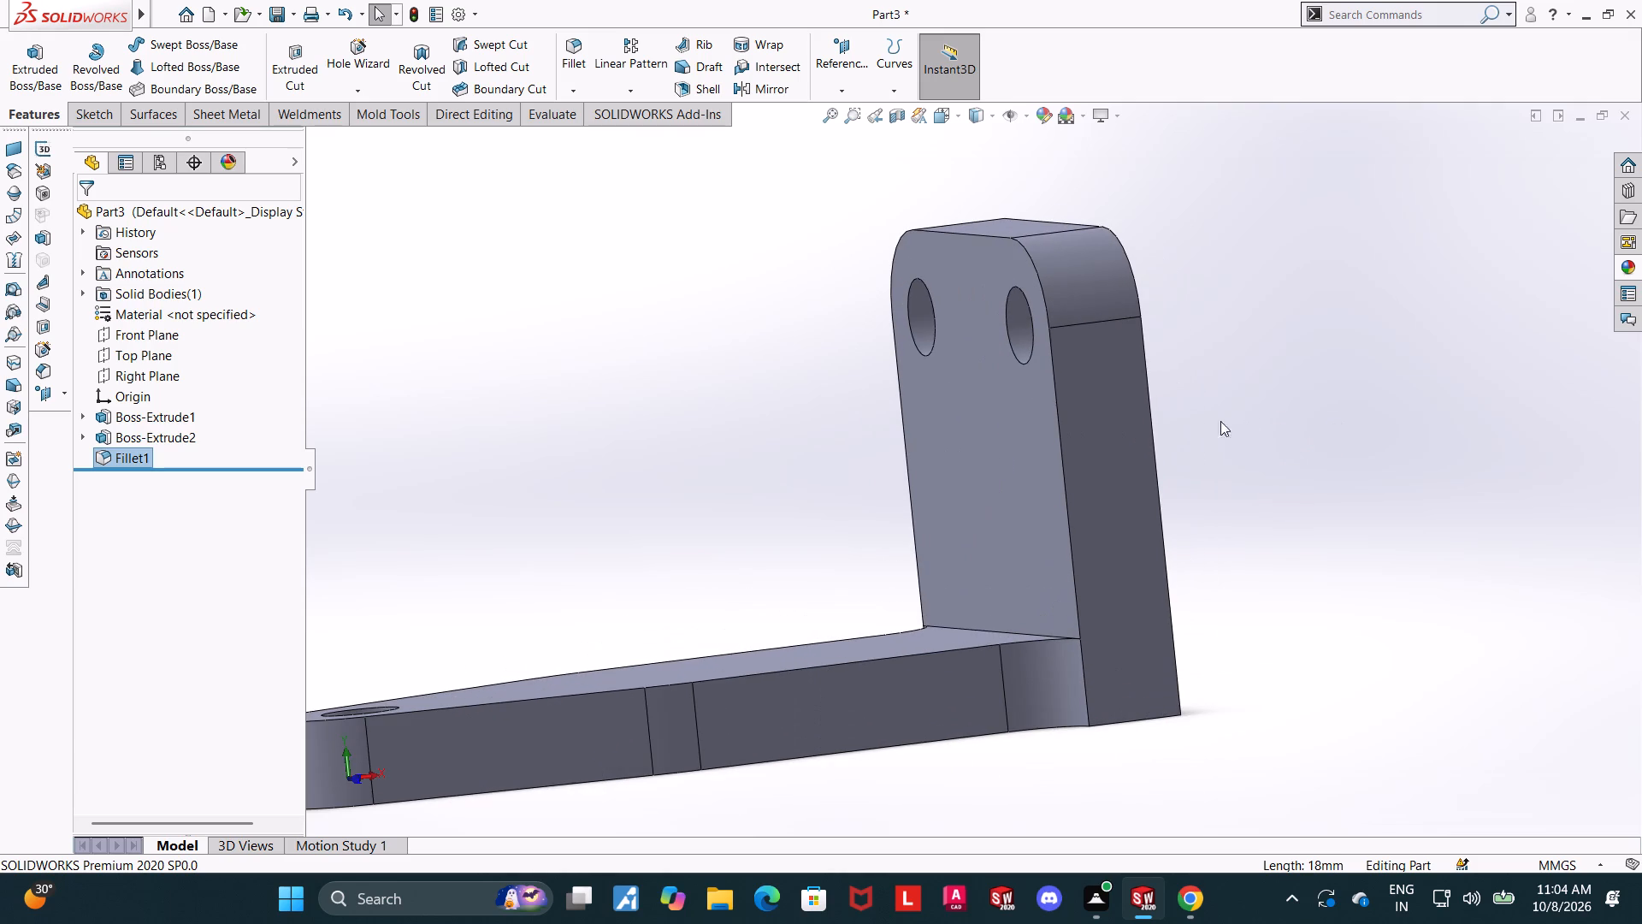
click(139, 441)
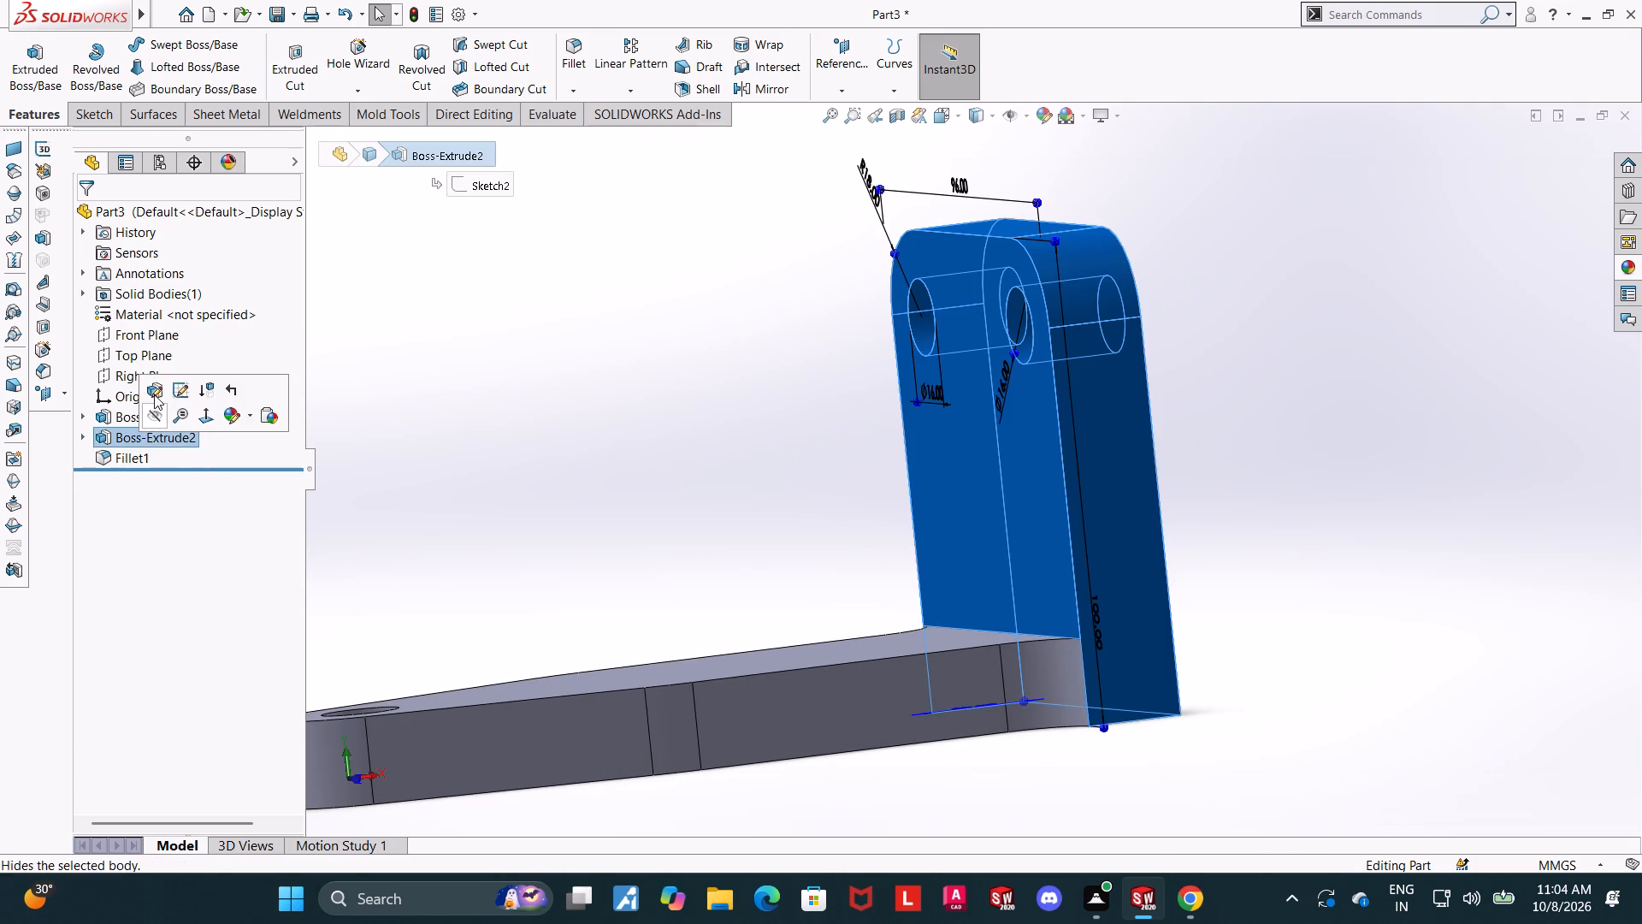
click(154, 394)
click(239, 405)
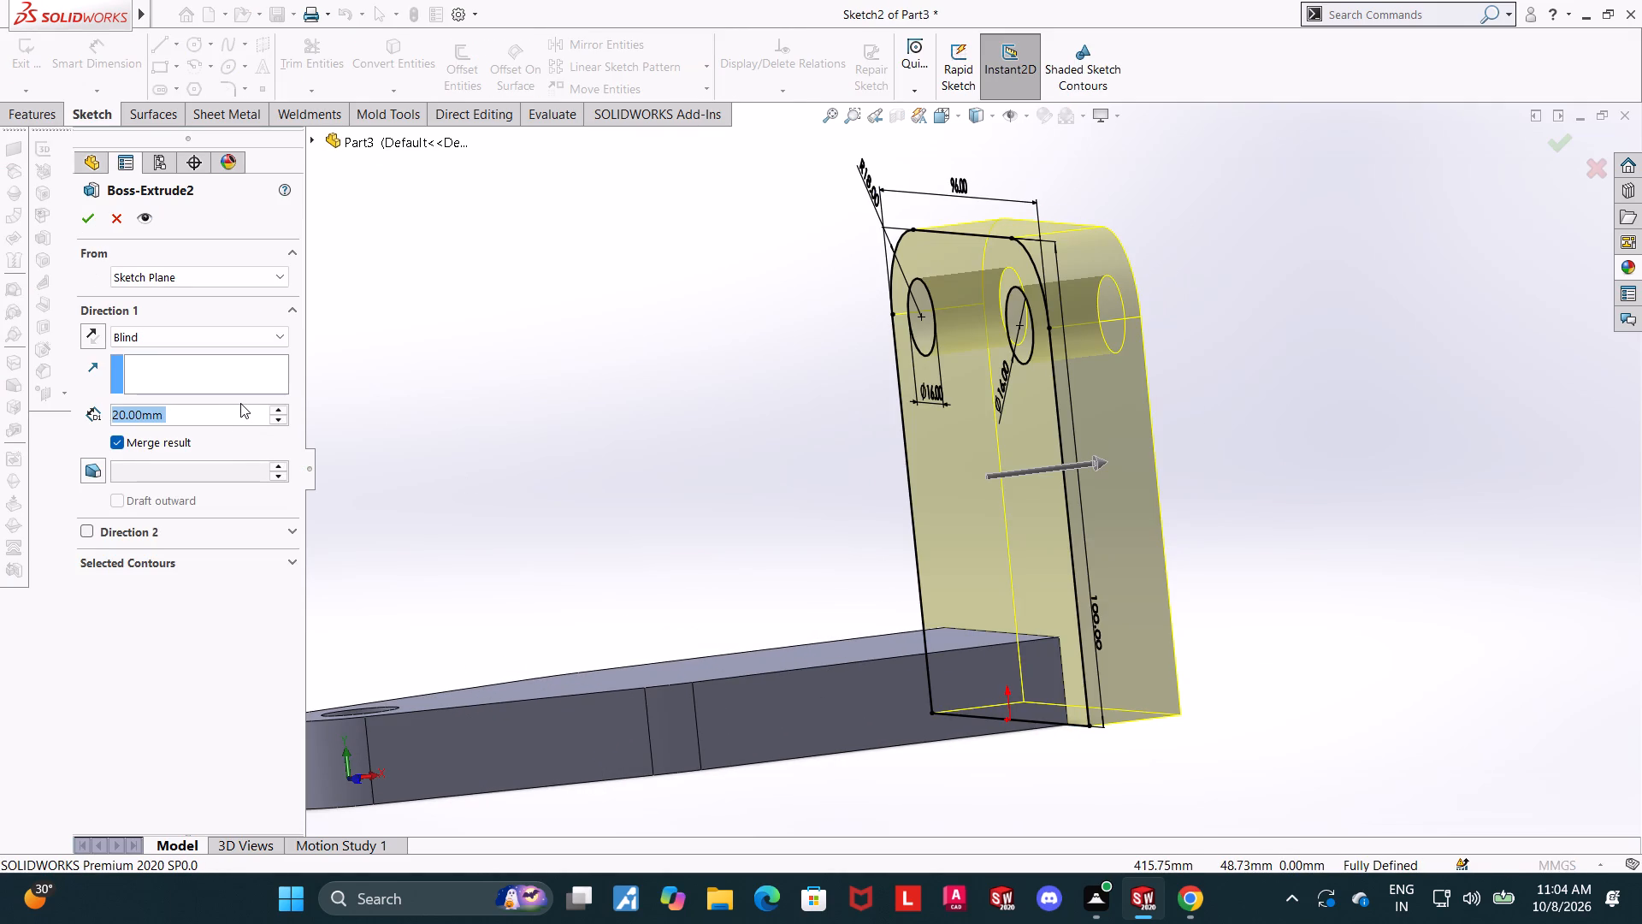
key(1)
key(8)
key(Return)
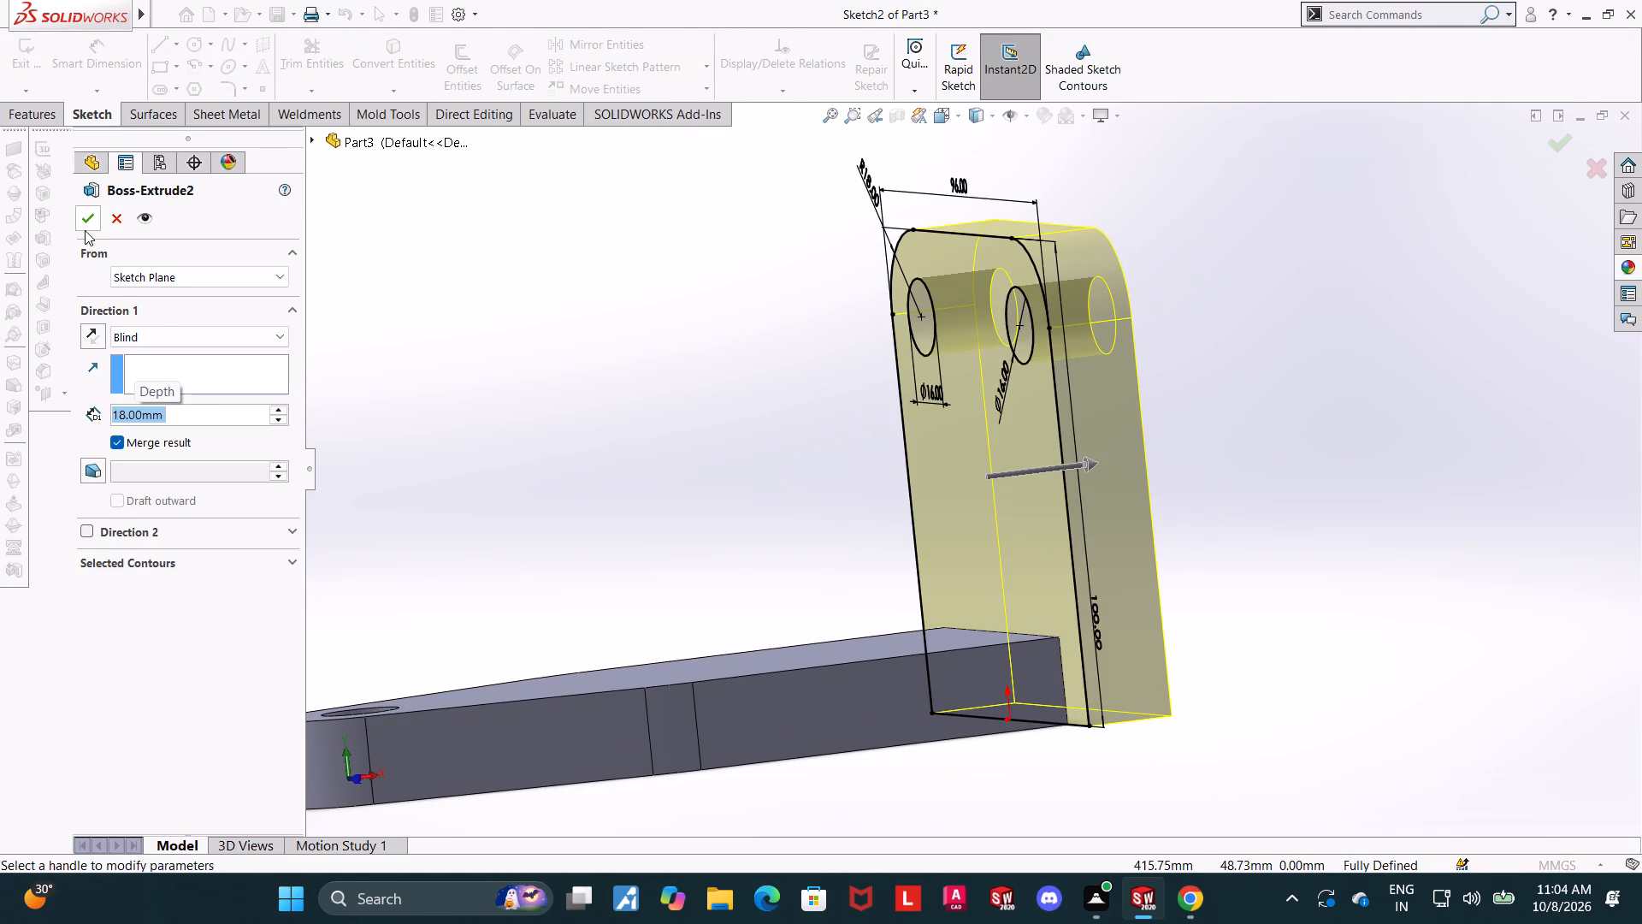
click(85, 229)
click(1231, 430)
Examine the whole bracket in isometric views from behind the upright plate and from the tapered plate's side.
middle_drag(1232, 446, 1218, 453)
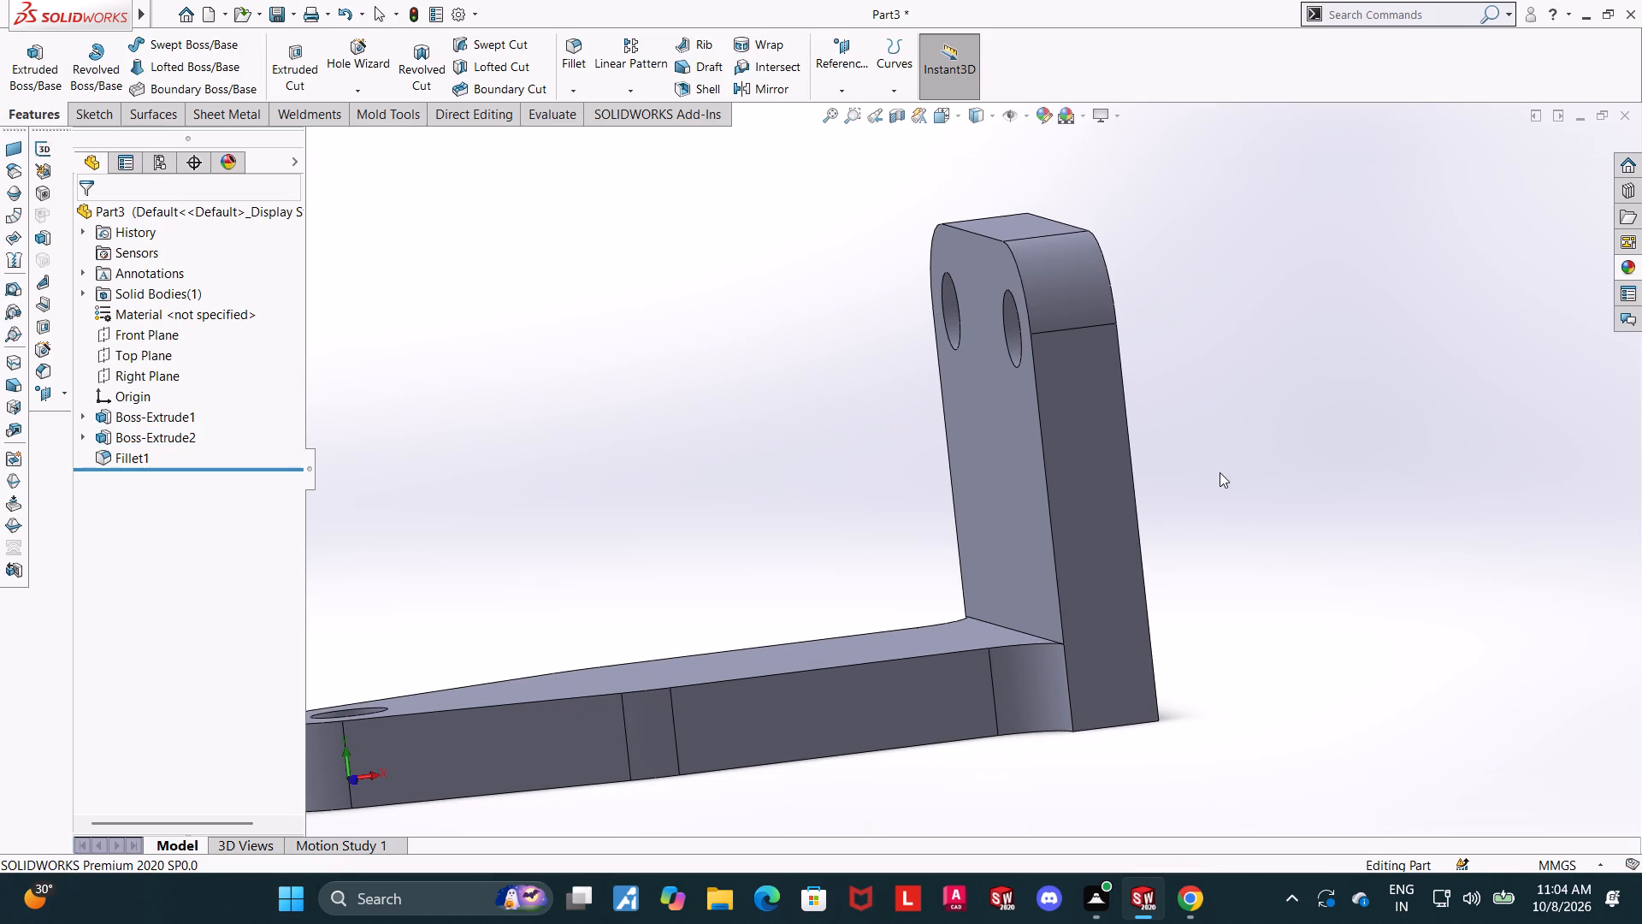
key(ctrl+7)
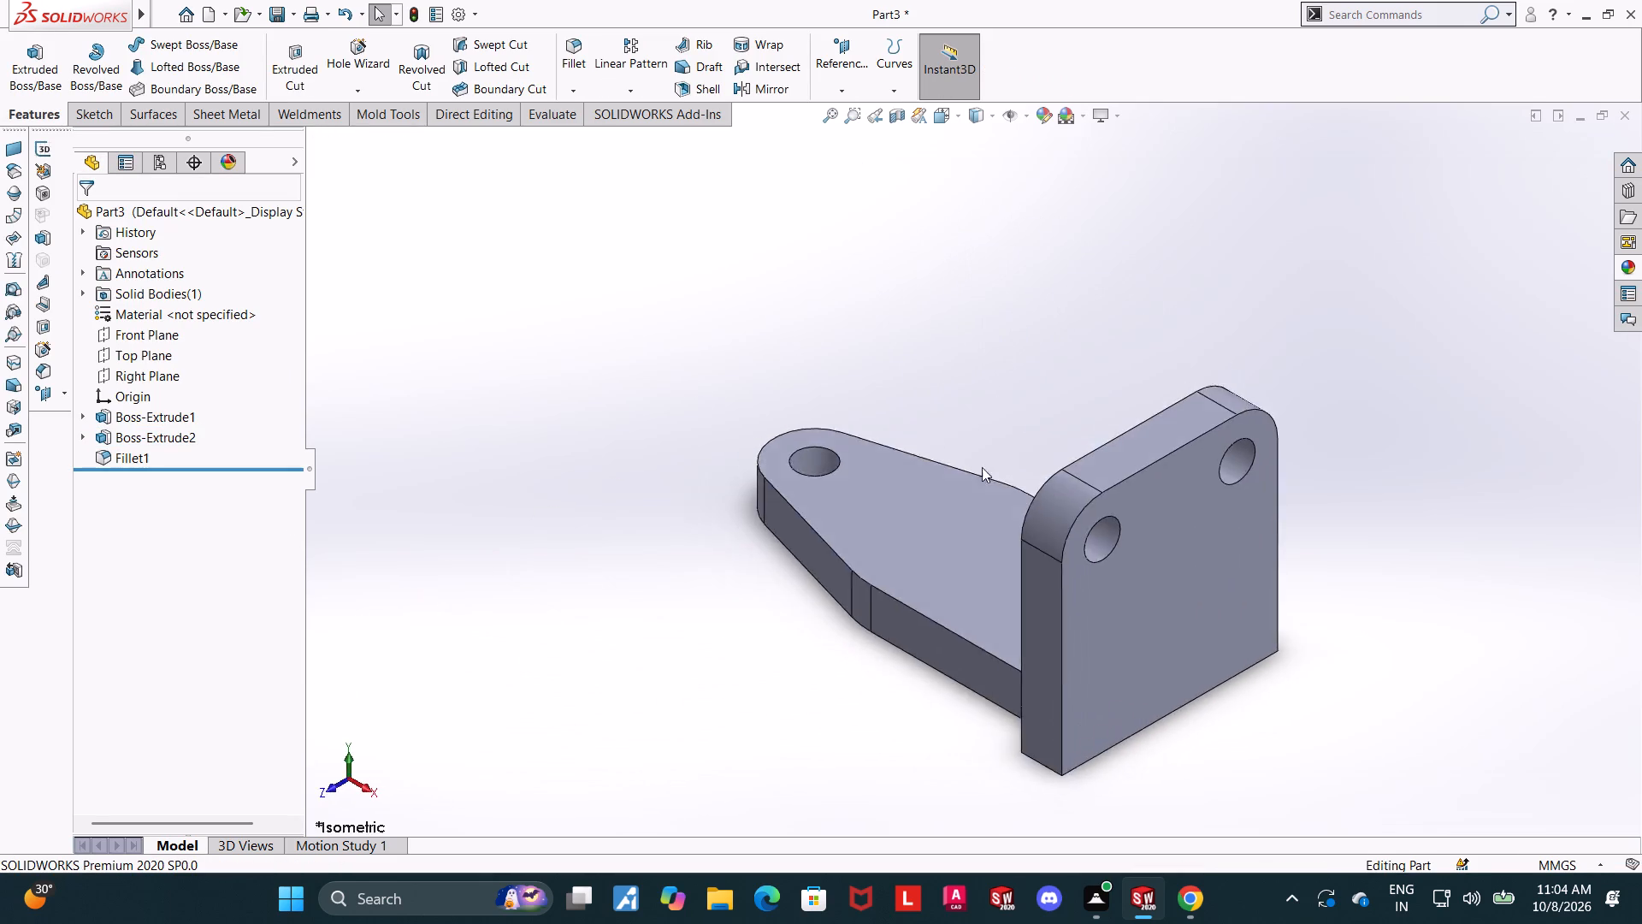
scroll(956, 536, up, 1)
middle_drag(955, 537, 1160, 529)
click(942, 117)
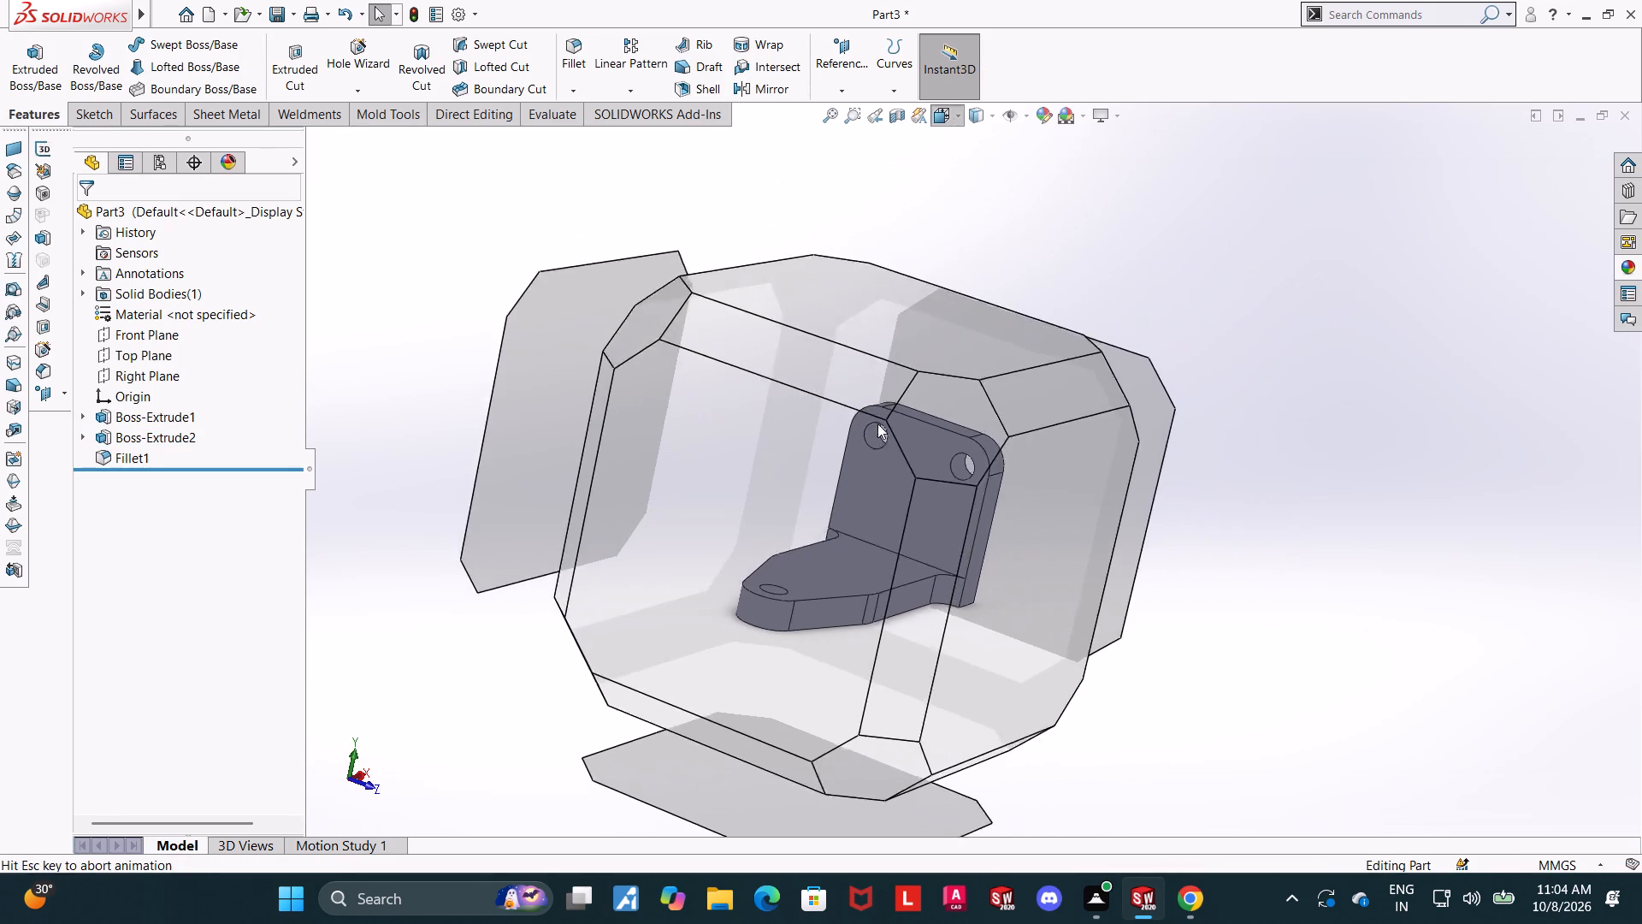
click(852, 471)
scroll(1474, 435, down, 1)
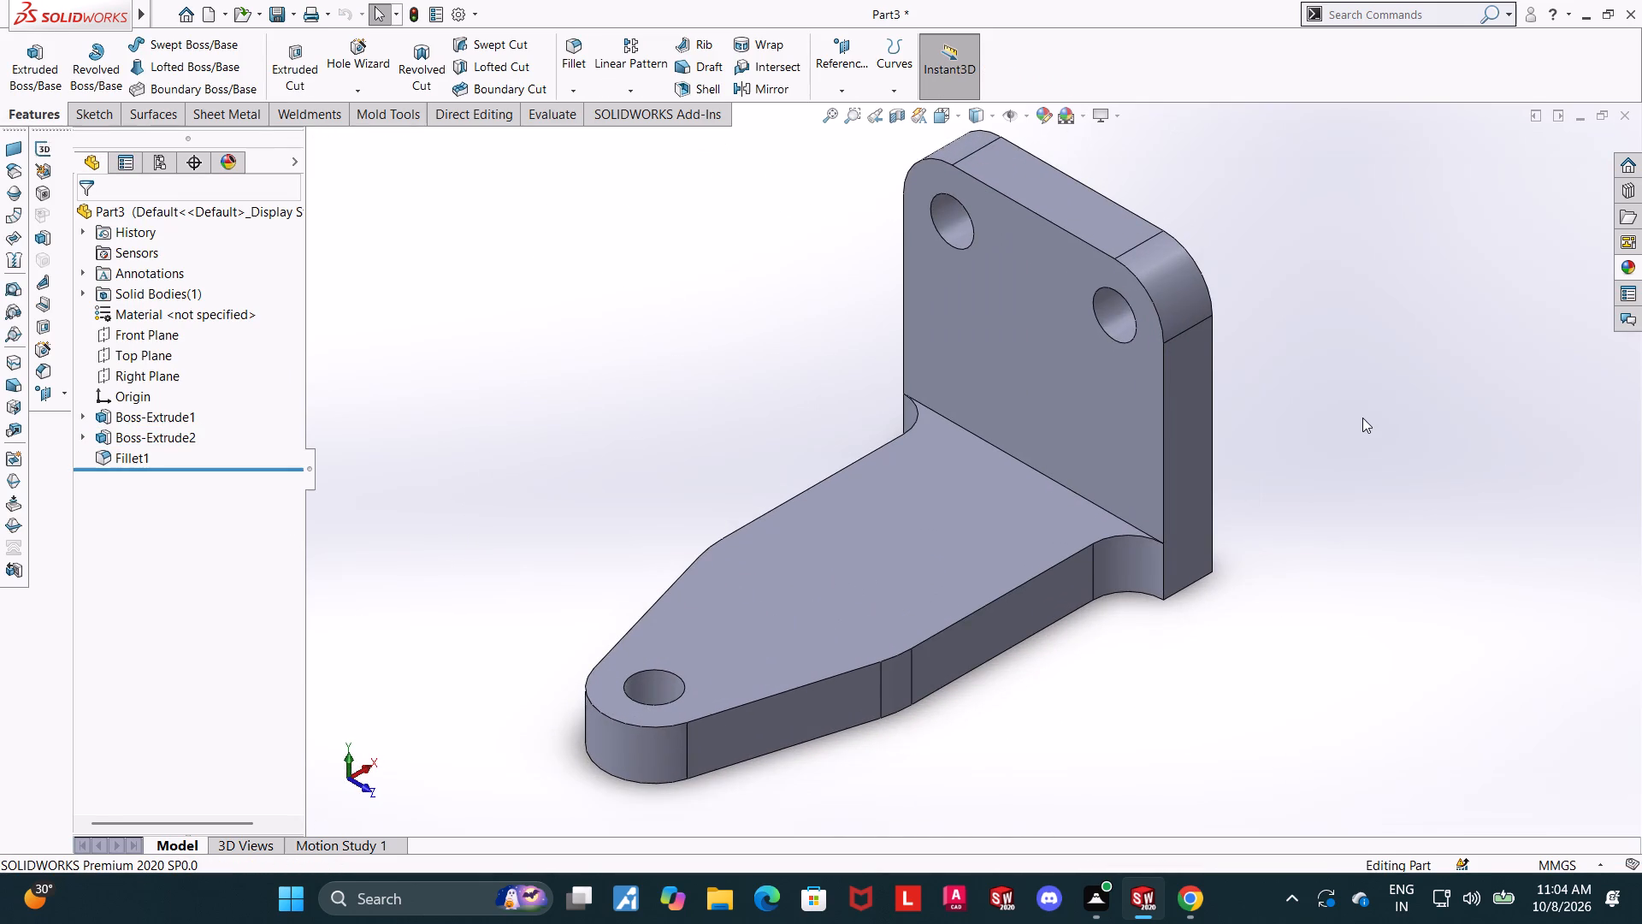
scroll(1362, 418, up, 1)
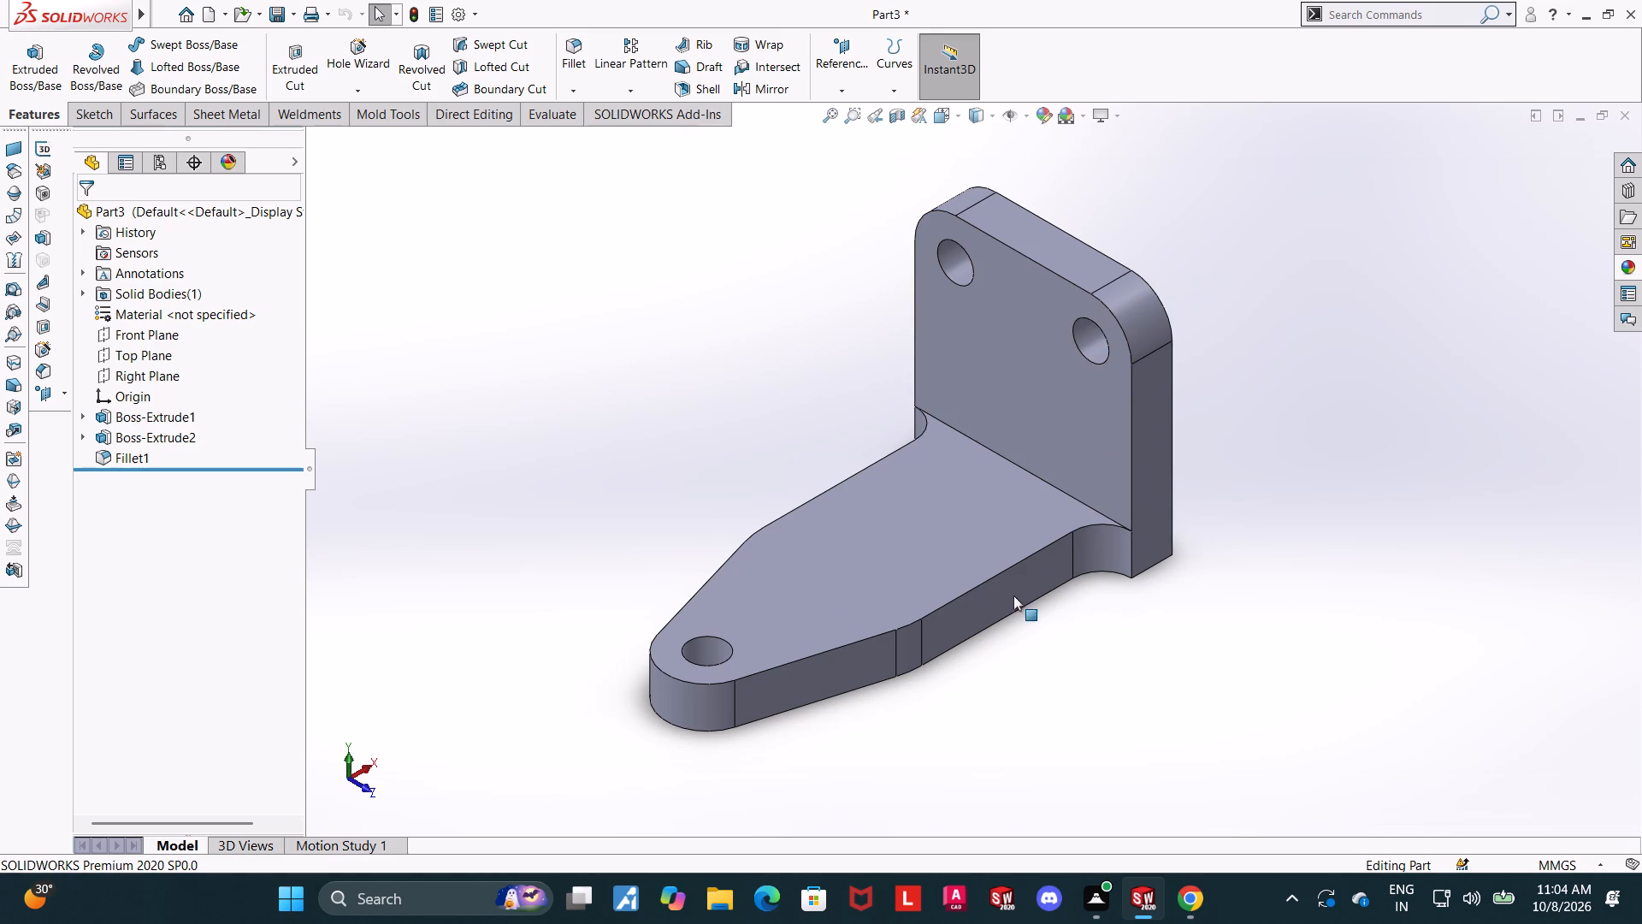
click(1278, 370)
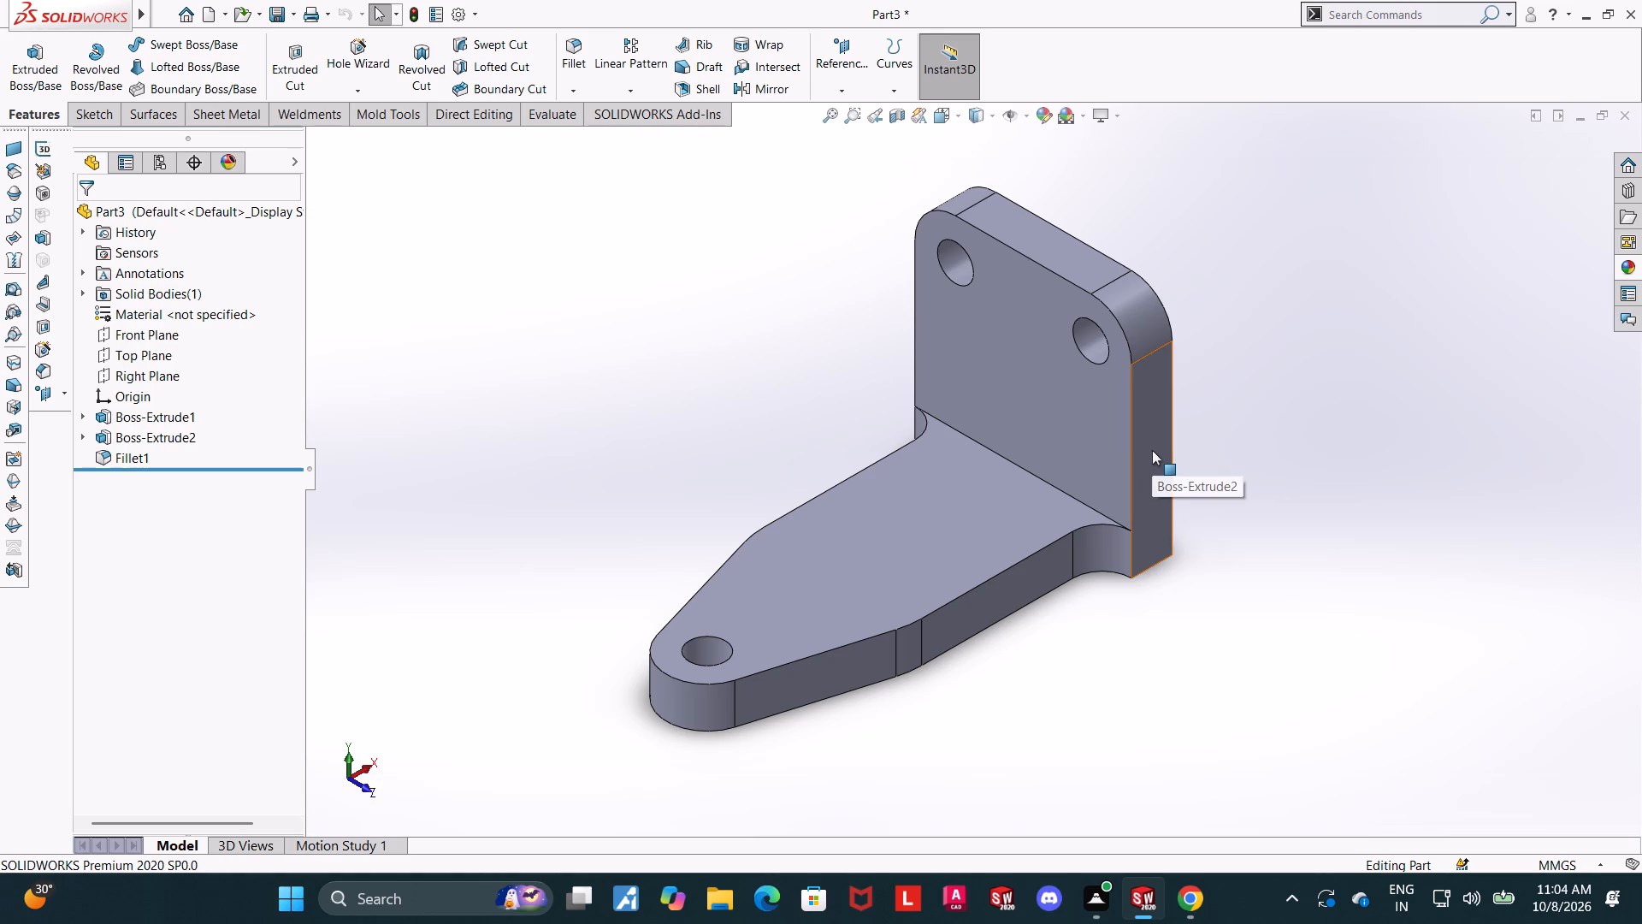
Start a sketch on the top face of the tapered plate and view it face-on.
click(1322, 411)
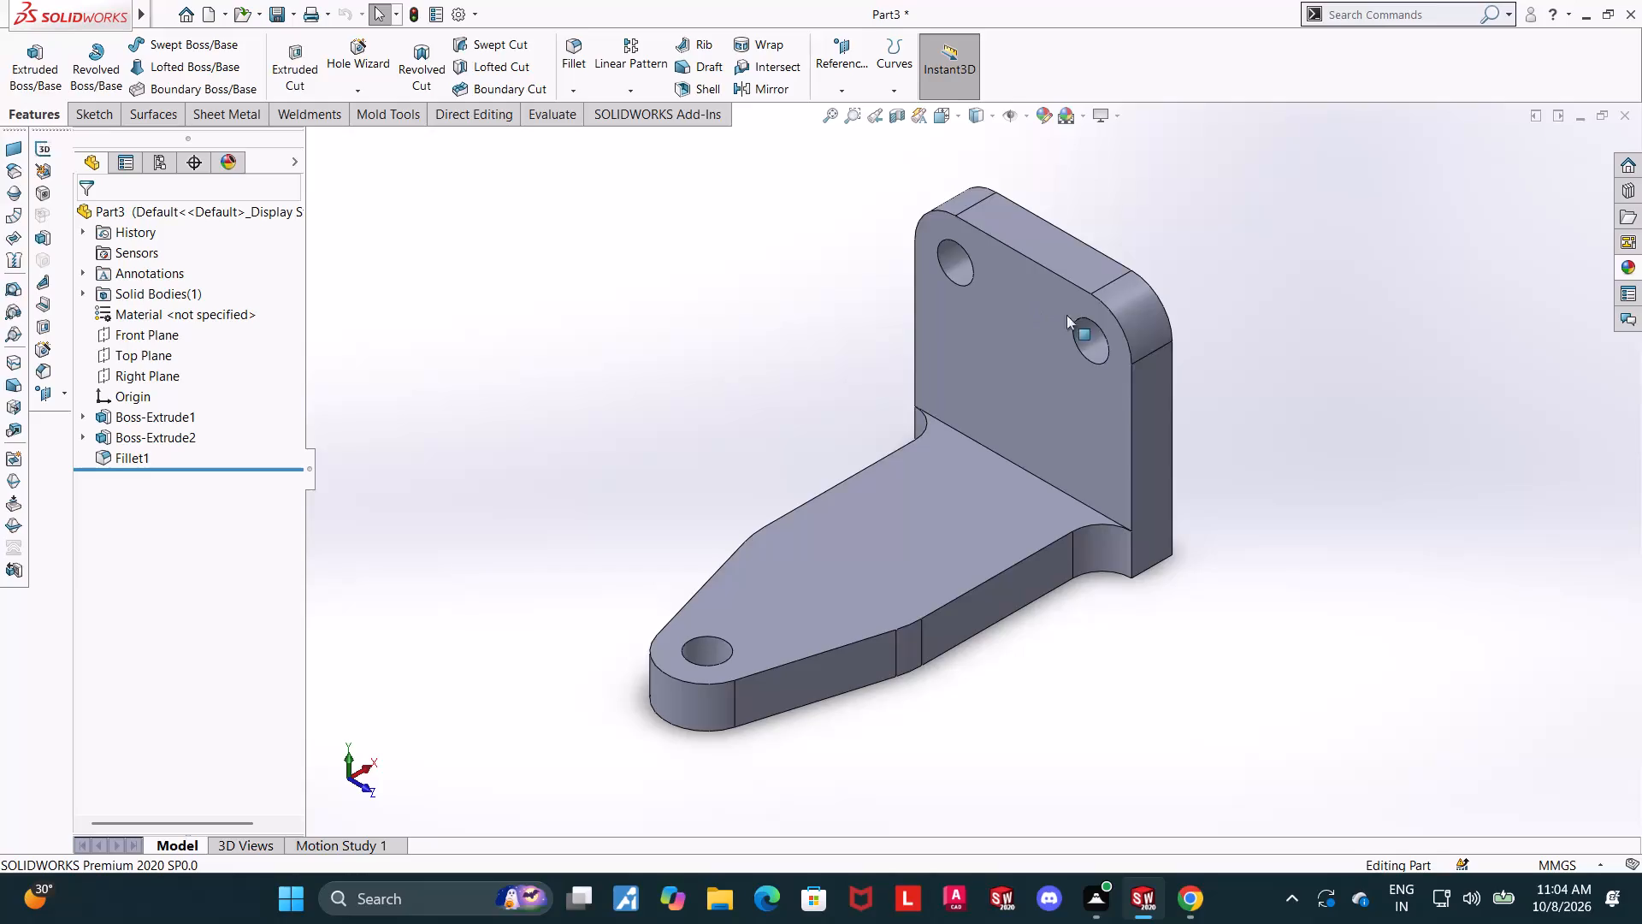
scroll(1084, 371, down, 2)
scroll(1084, 372, up, 4)
middle_drag(1084, 375, 1050, 345)
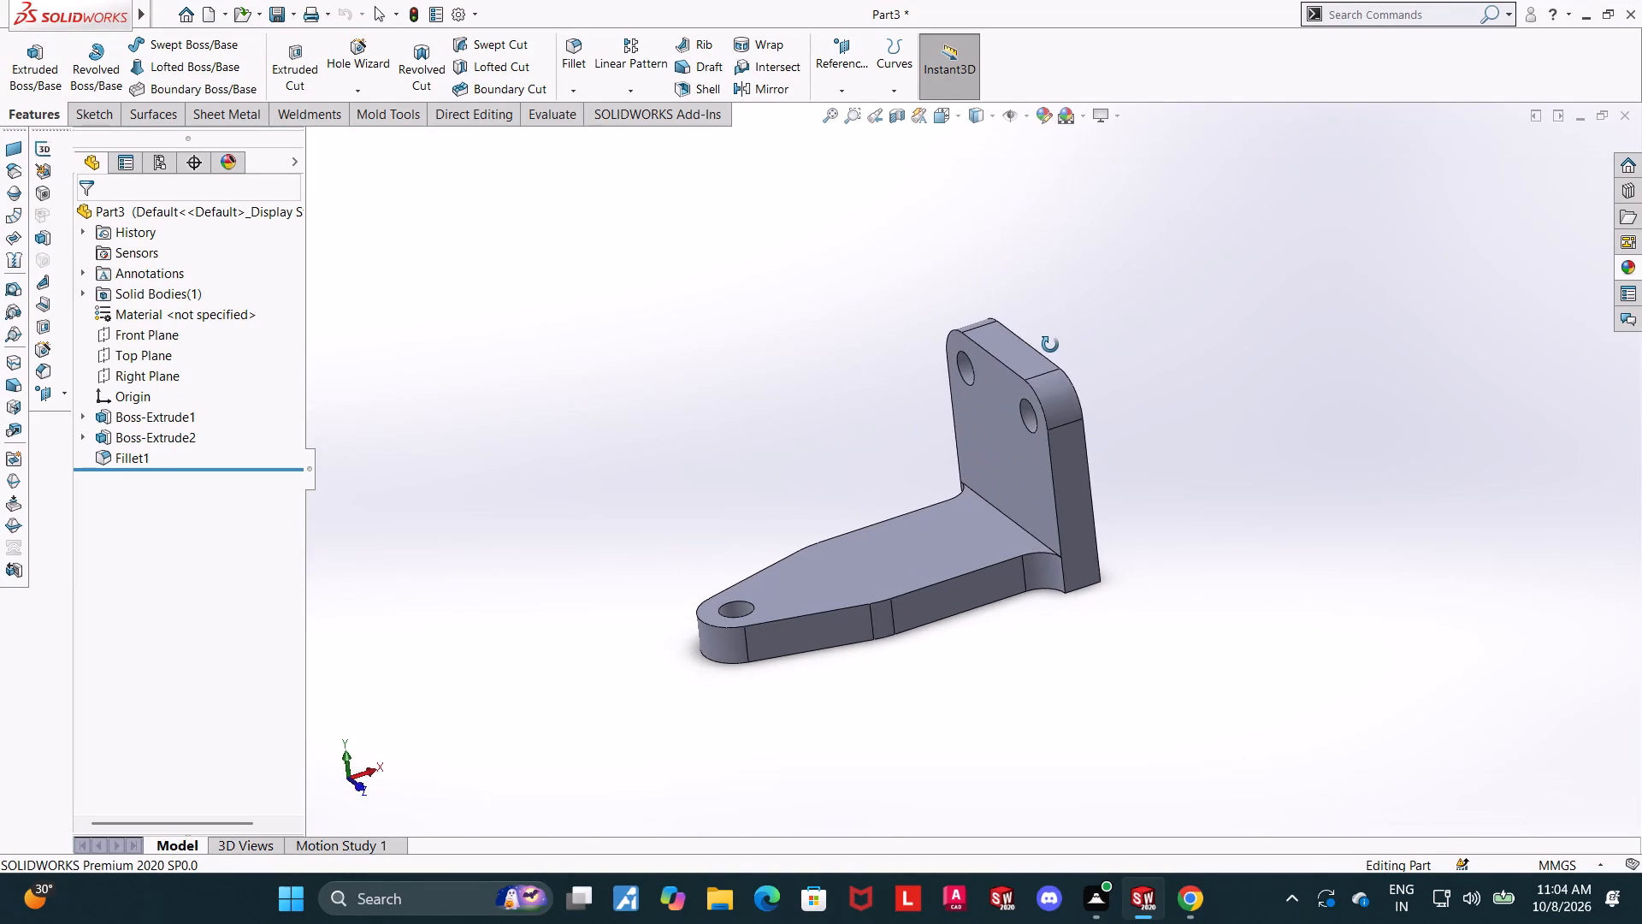
middle_drag(1050, 345, 1035, 329)
click(859, 569)
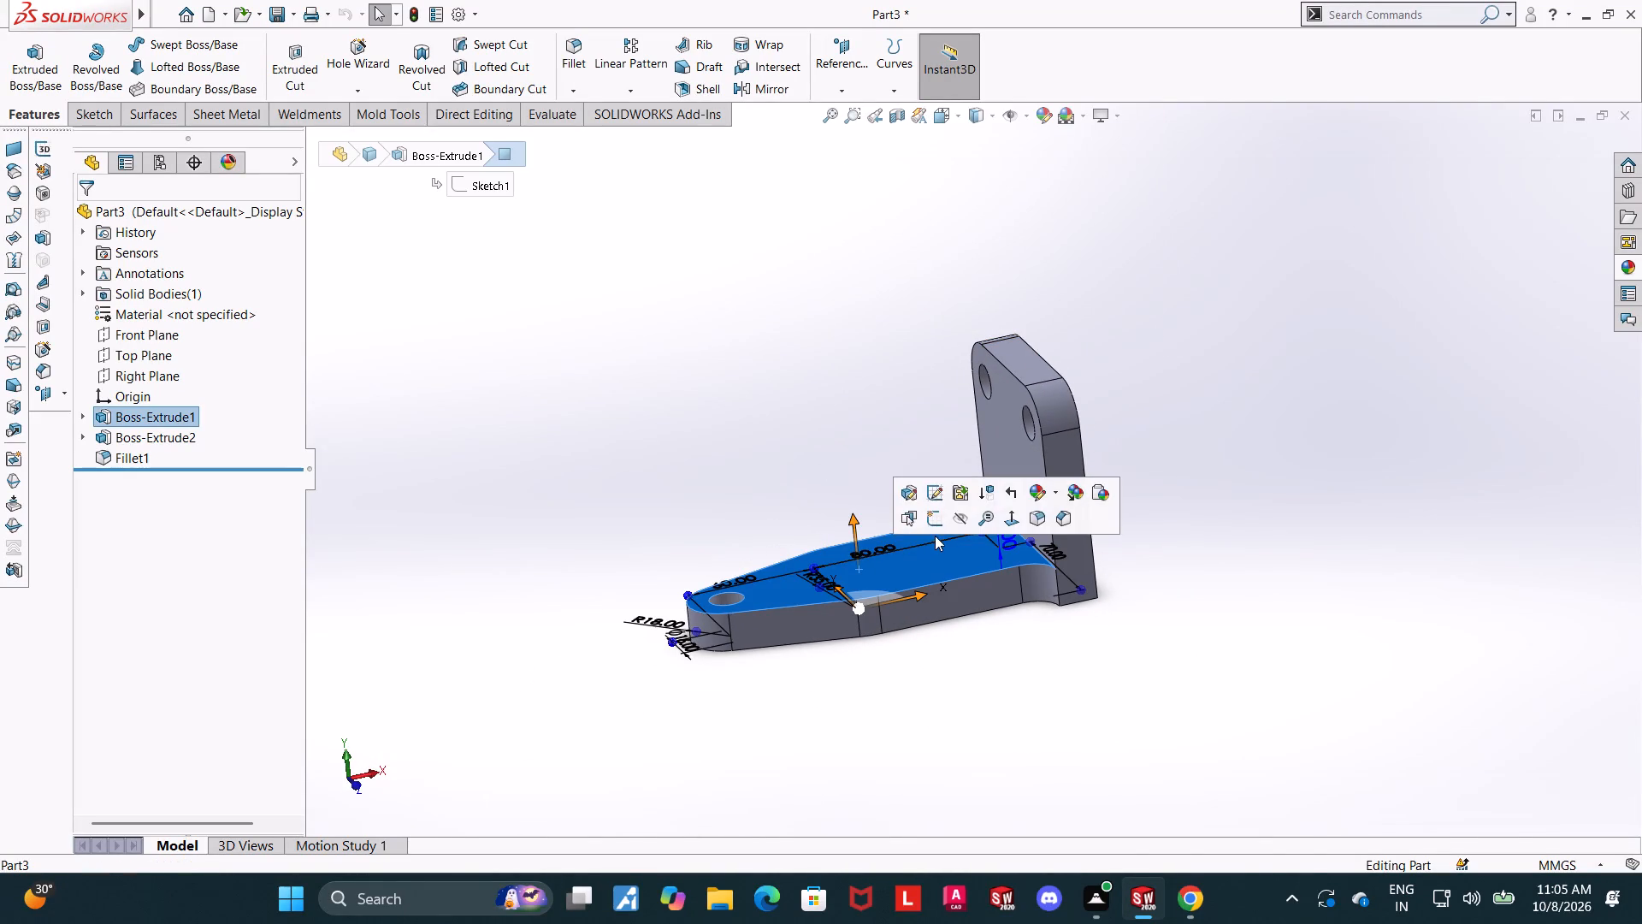
click(932, 527)
click(164, 474)
click(201, 449)
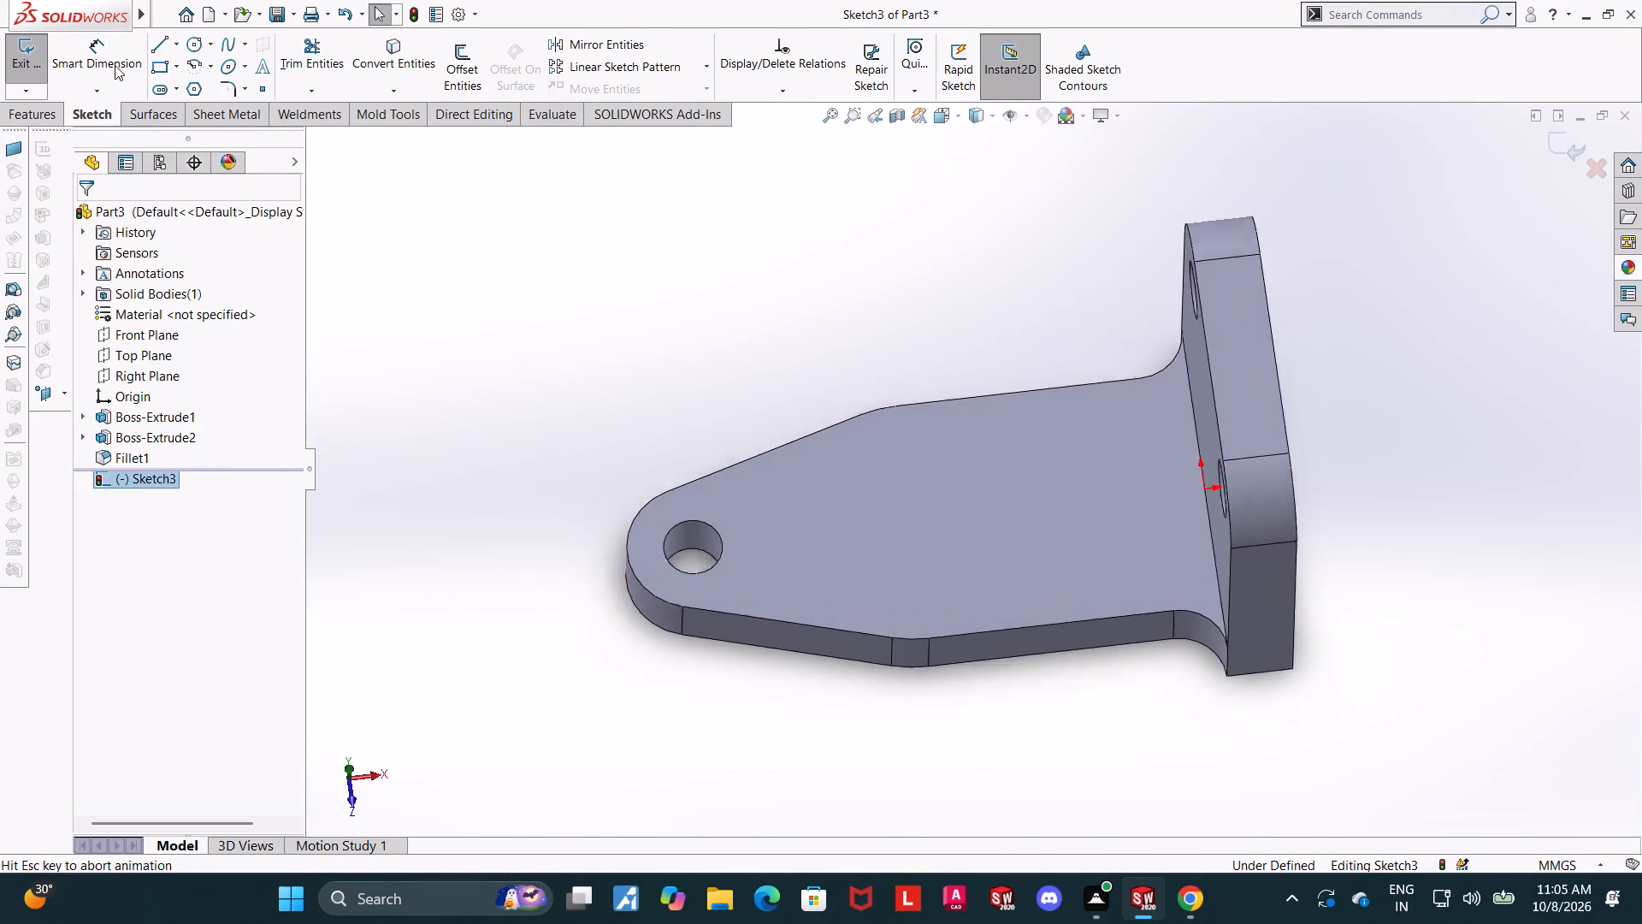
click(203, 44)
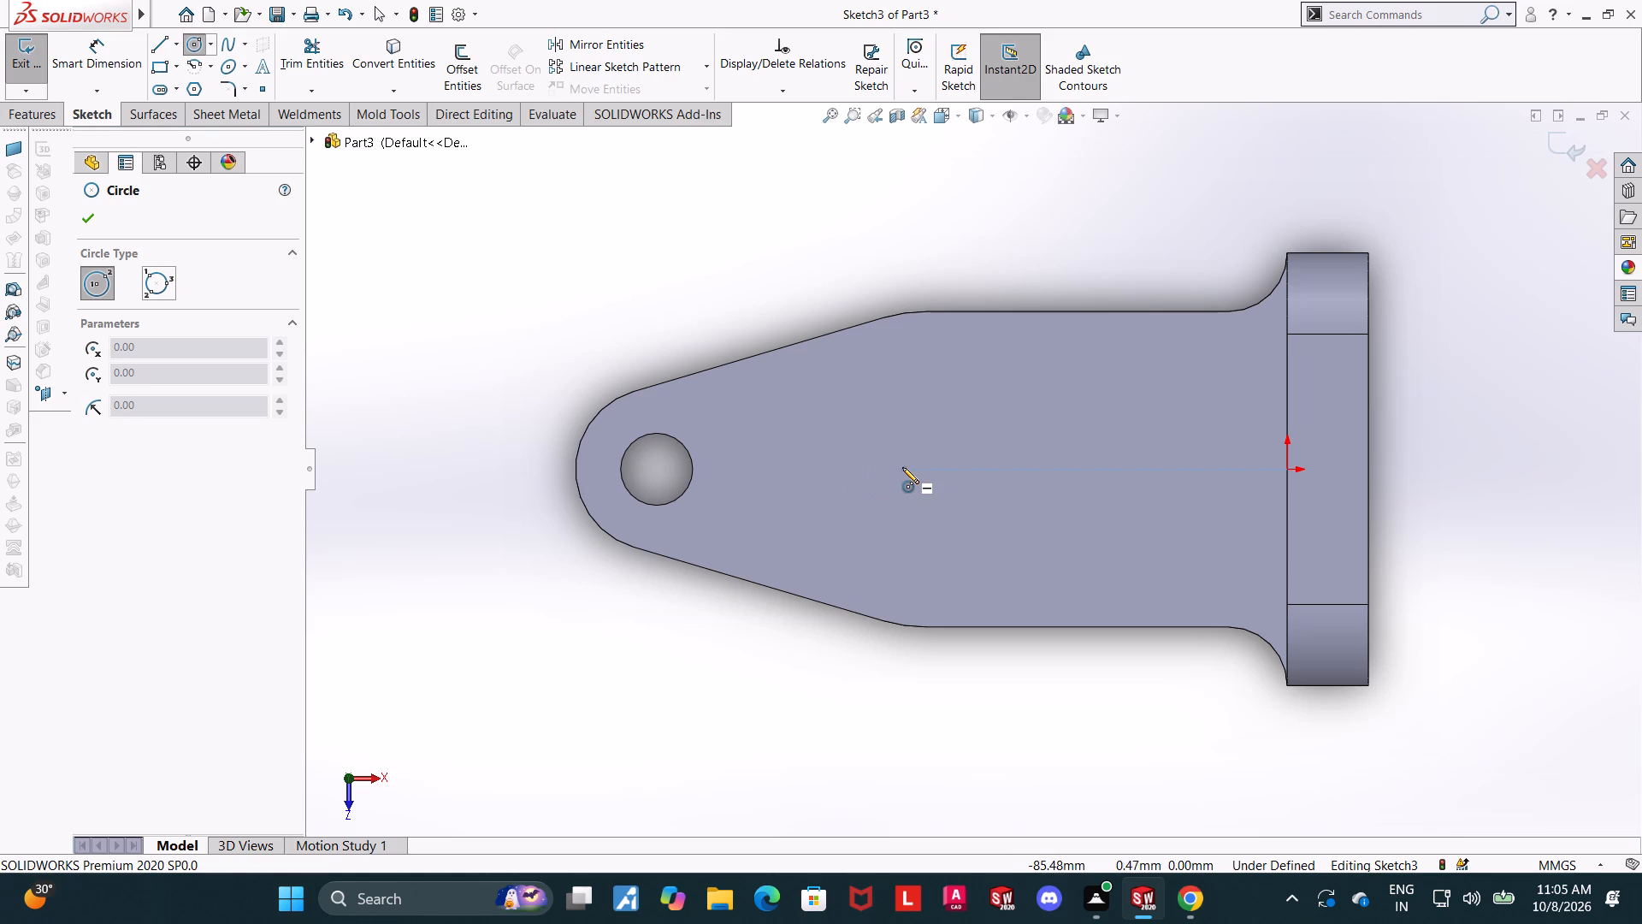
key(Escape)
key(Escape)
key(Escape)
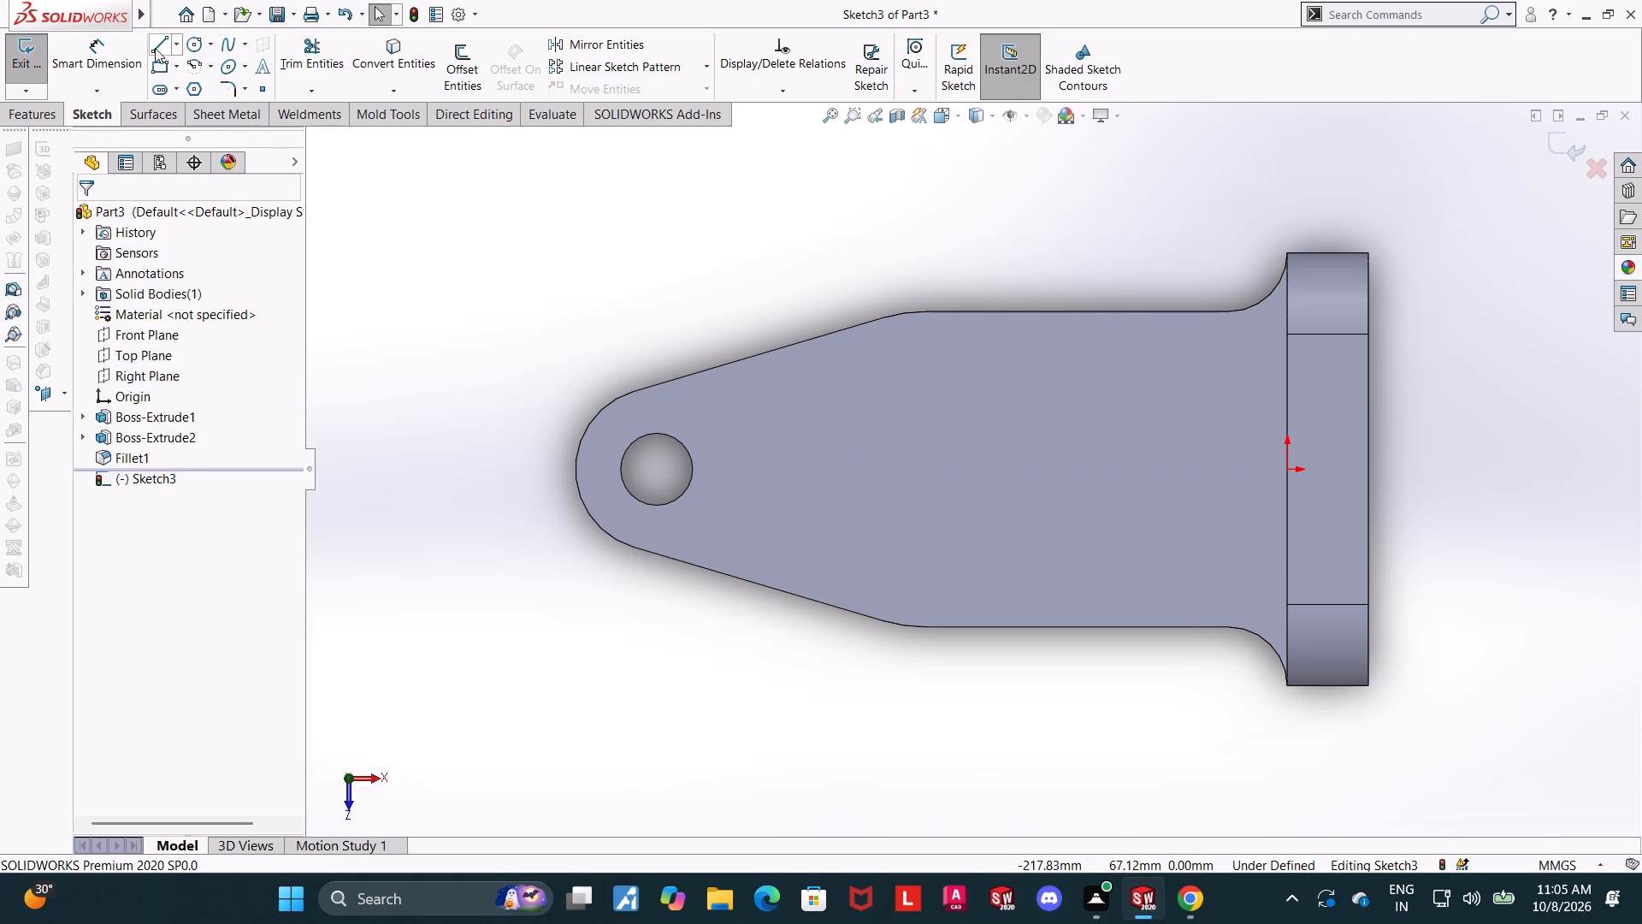
Sketch a circle on the plate's centreline and make it concentric with the arc edge between the plate's tapered and straight sides.
click(194, 44)
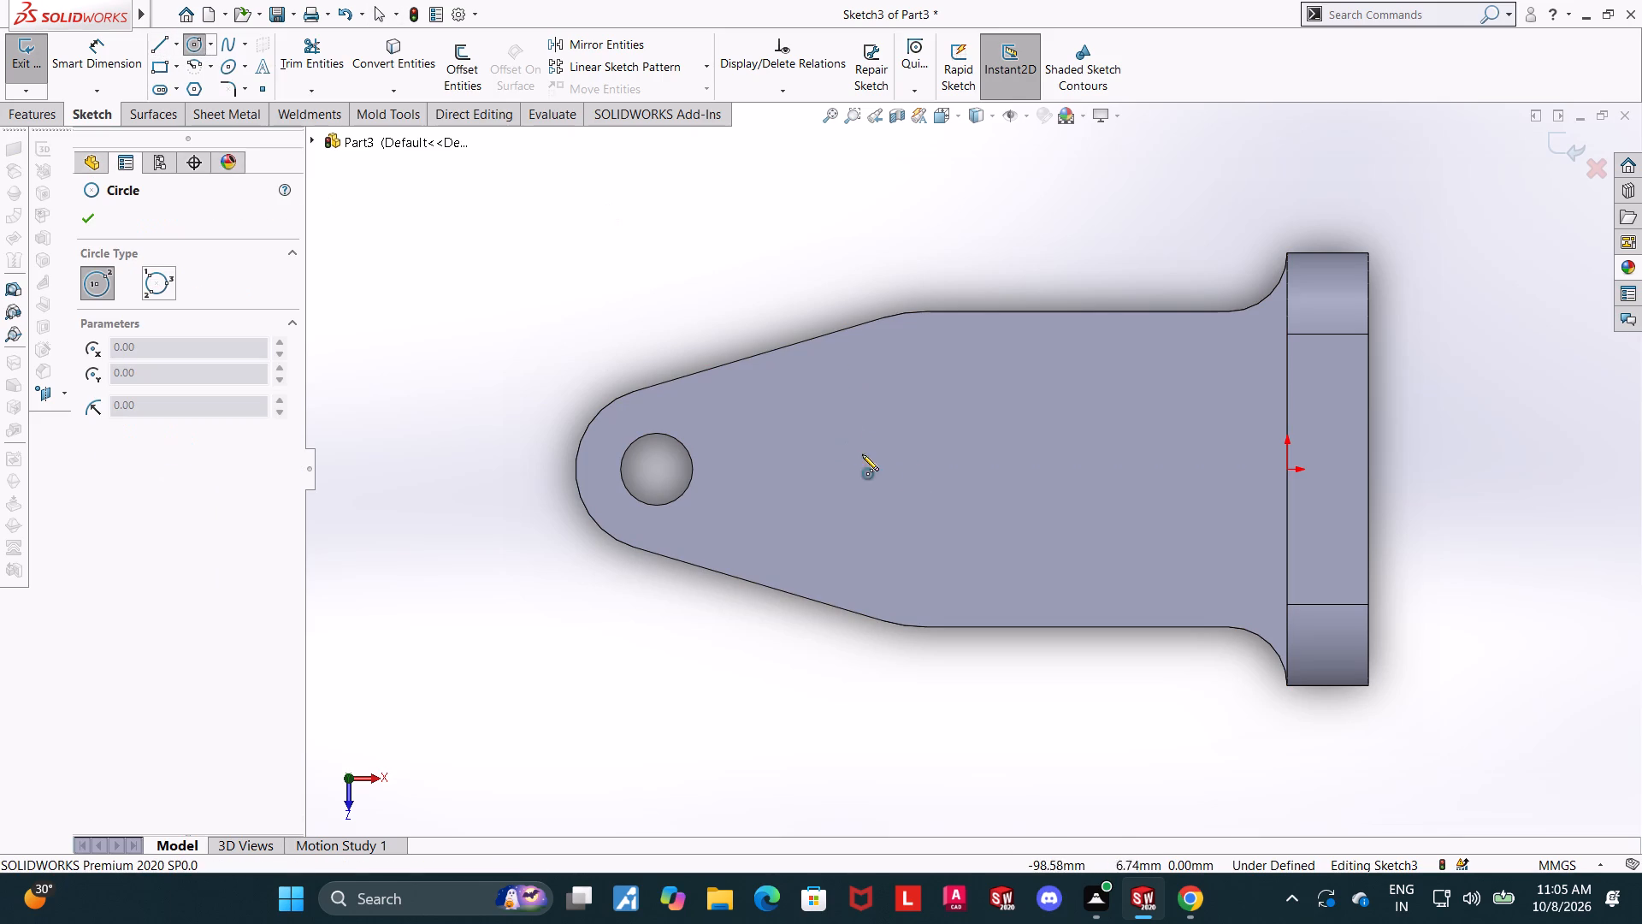
click(917, 471)
click(957, 423)
key(Escape)
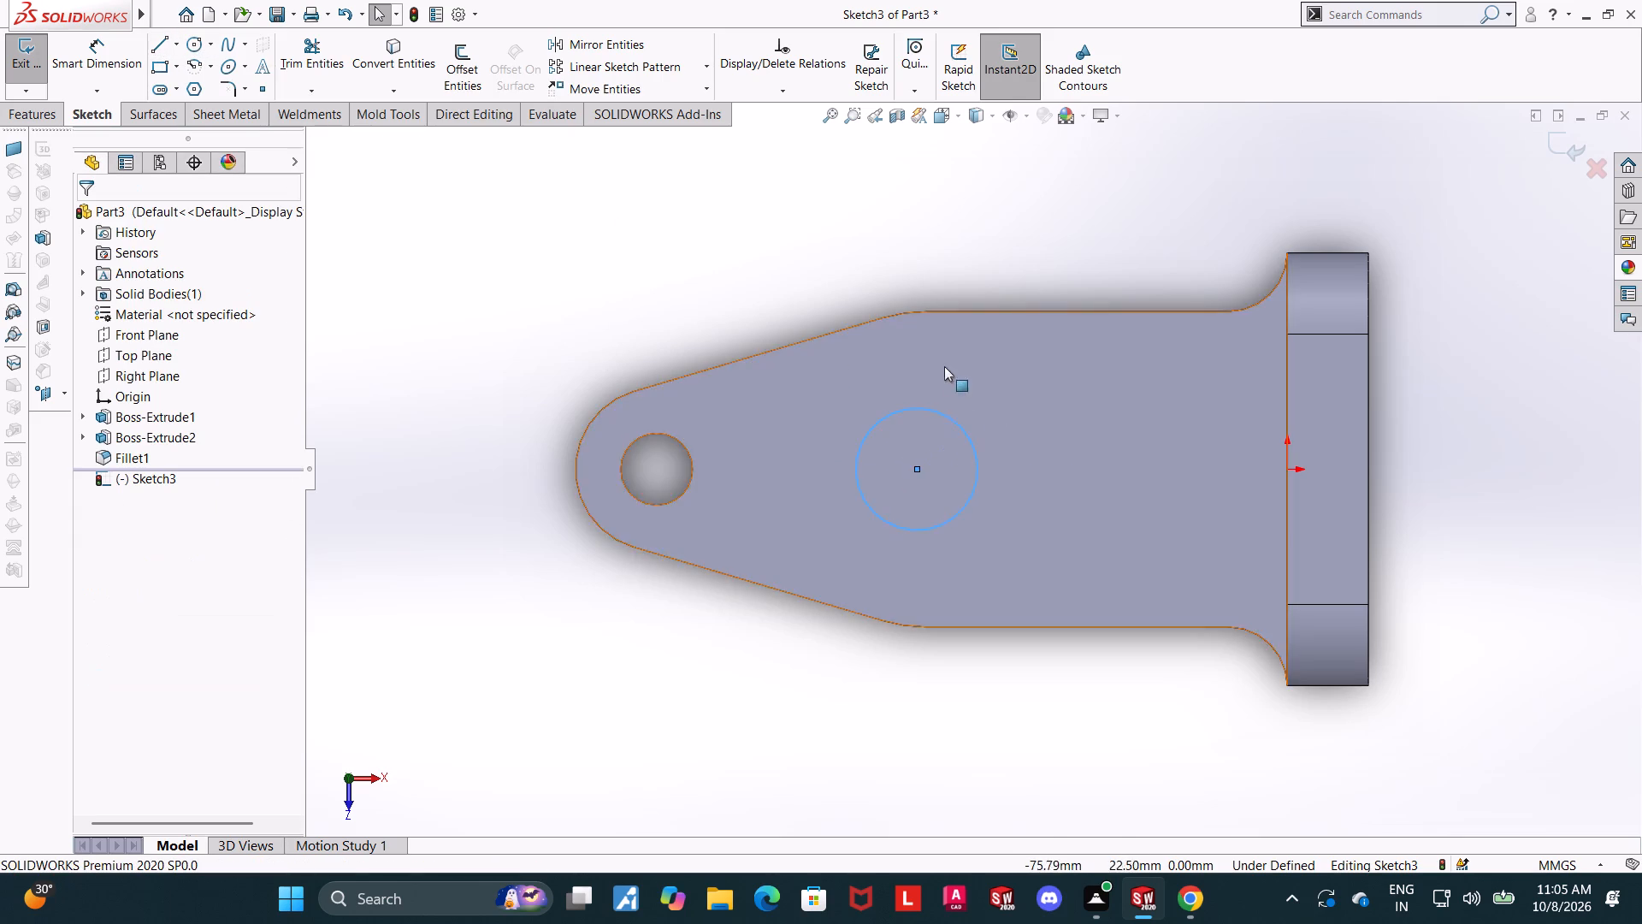
key(Escape)
click(910, 310)
ctrl+click(903, 406)
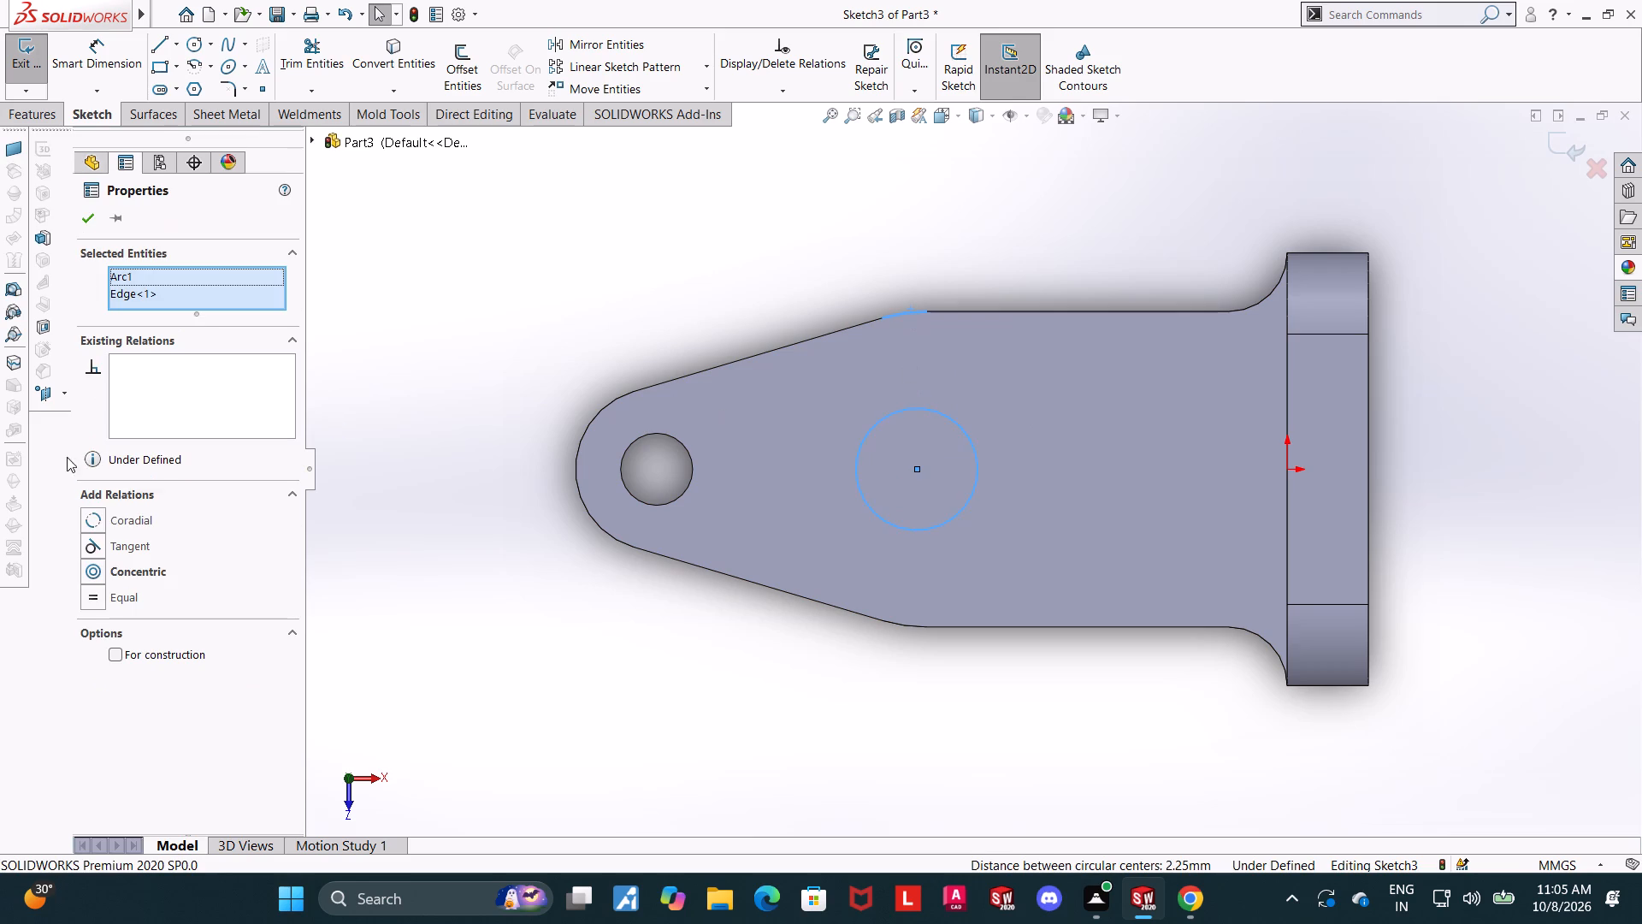
click(96, 565)
key(Escape)
Dimension the circle's diameter as 50 mm and finish the sketch.
click(102, 56)
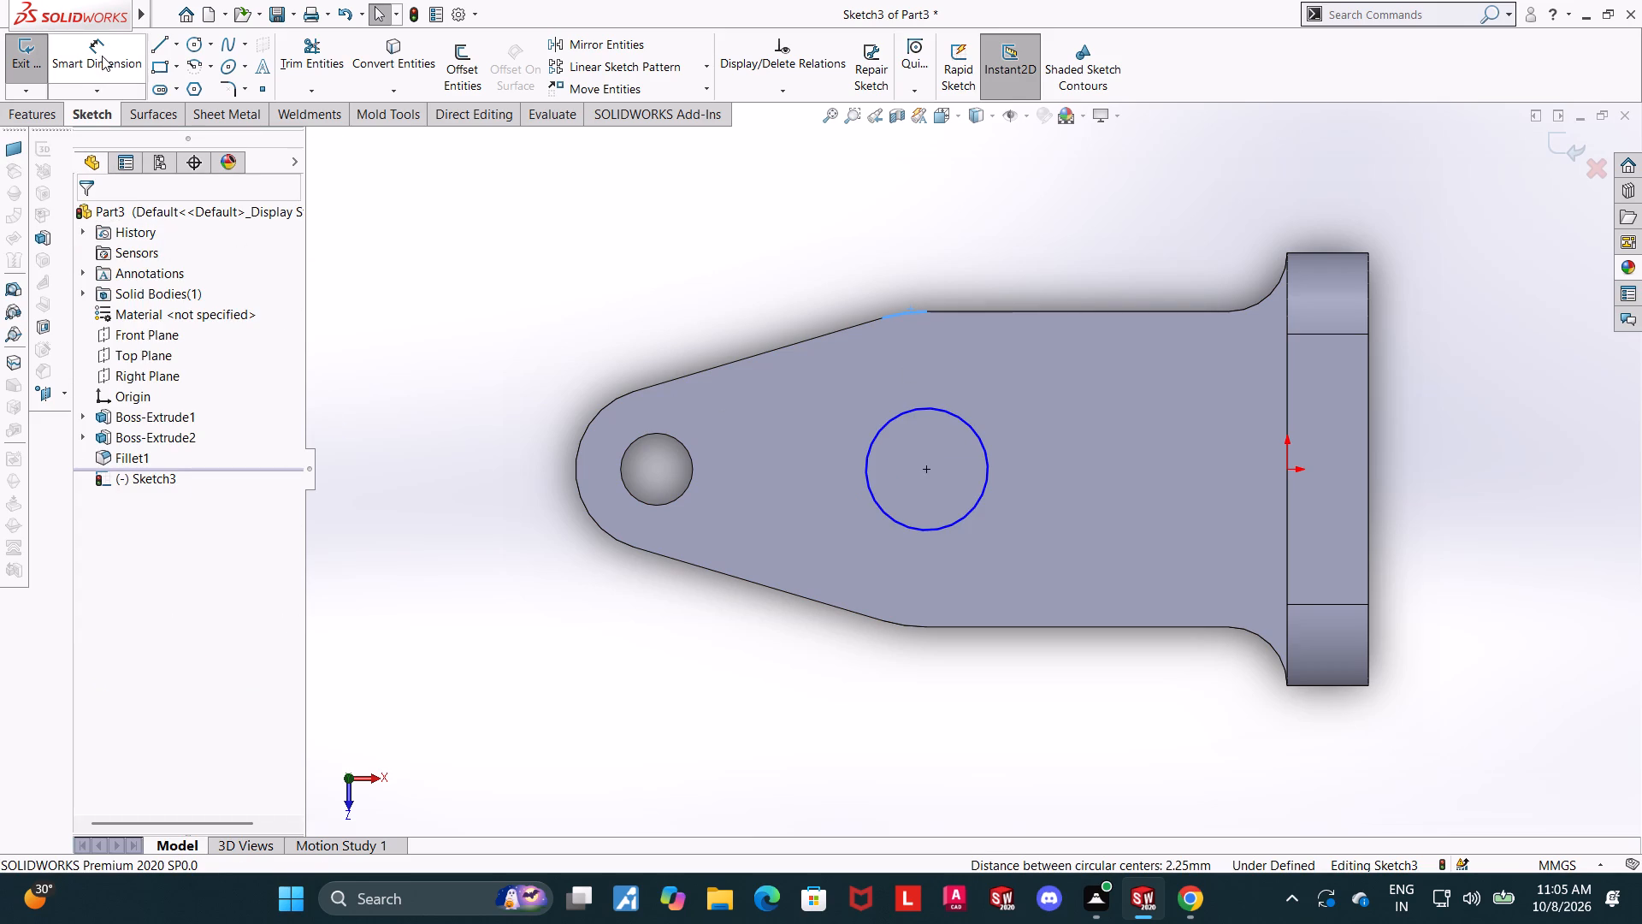
click(929, 407)
click(937, 378)
text(50)
key(Return)
key(Escape)
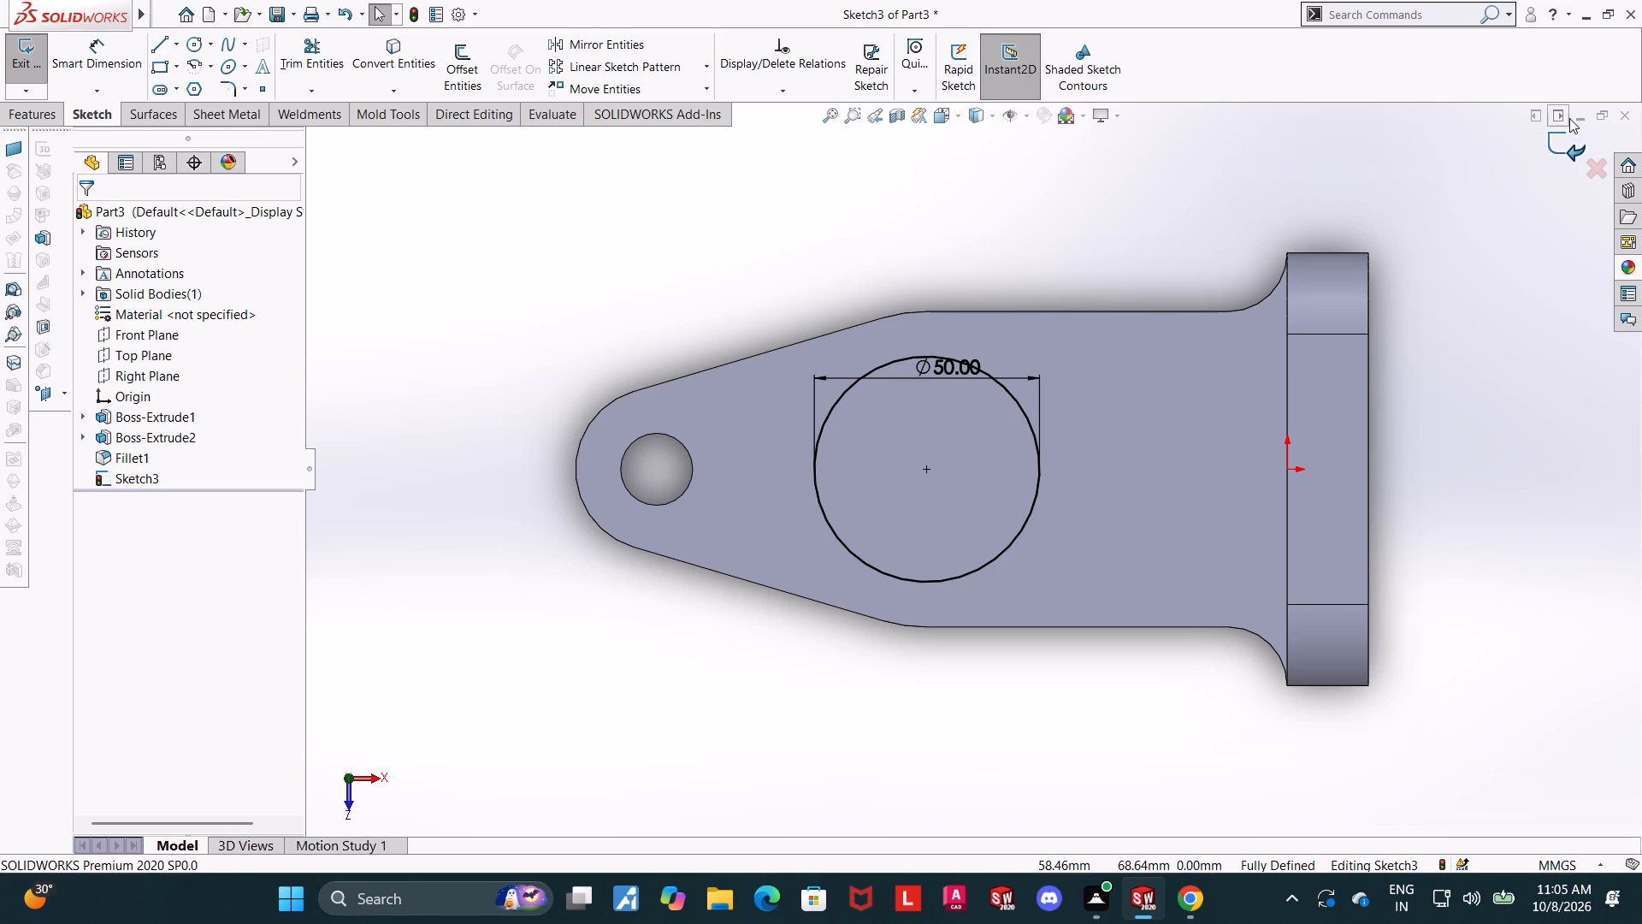
click(1557, 139)
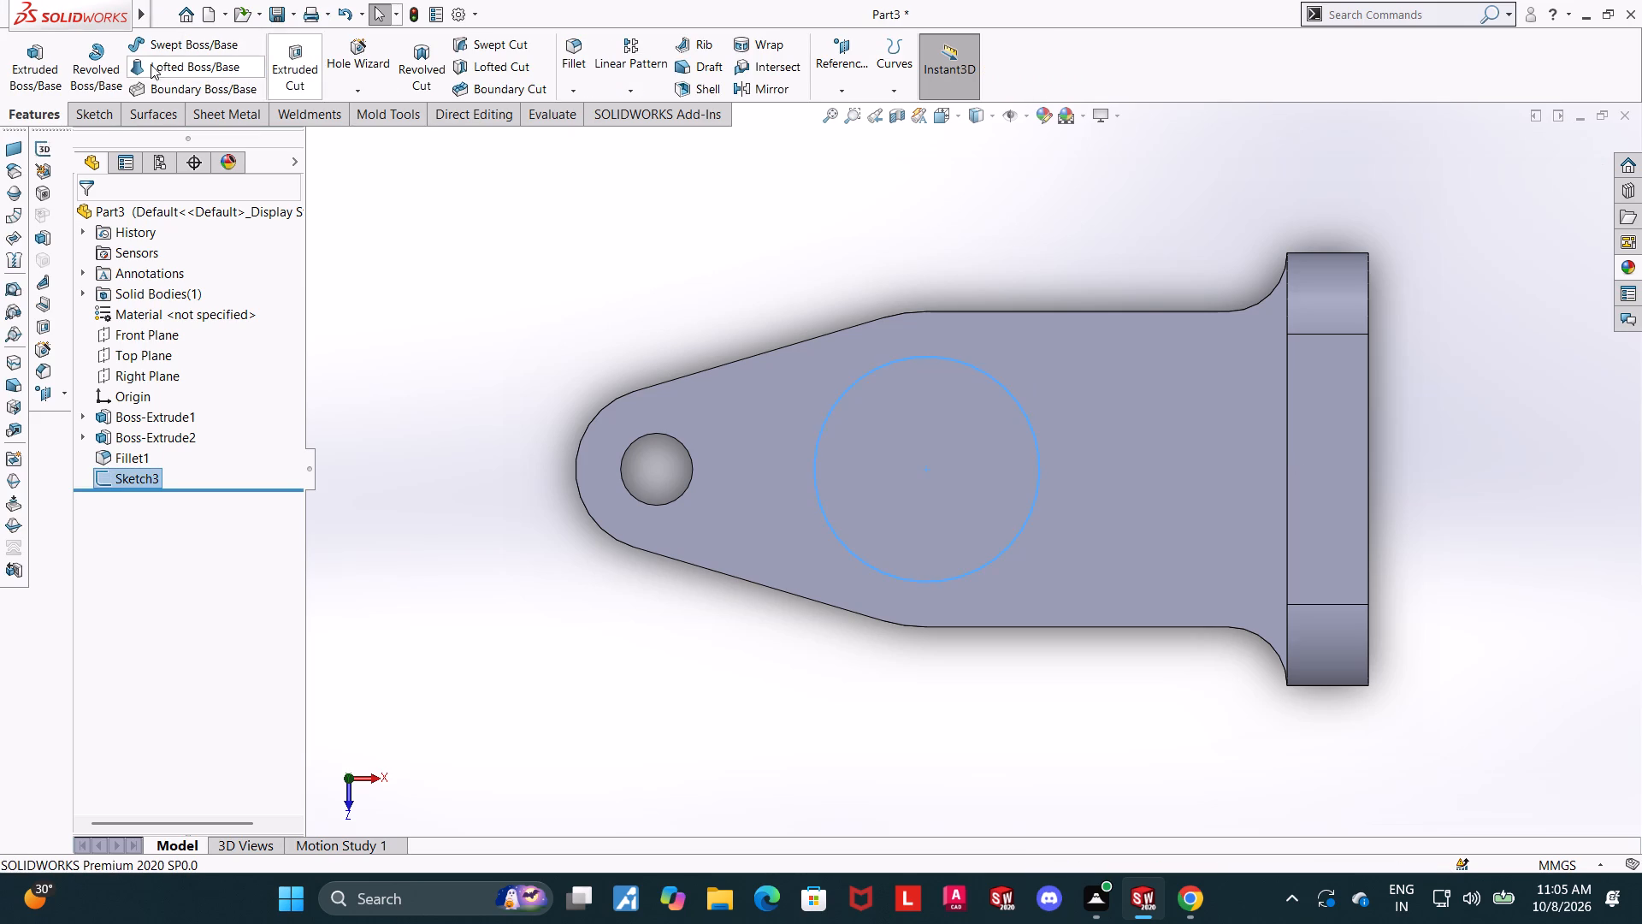
Extrude the 50 mm circle 40 mm upward from the tapered plate, merging it with the plate.
click(54, 79)
middle_drag(340, 249, 328, 86)
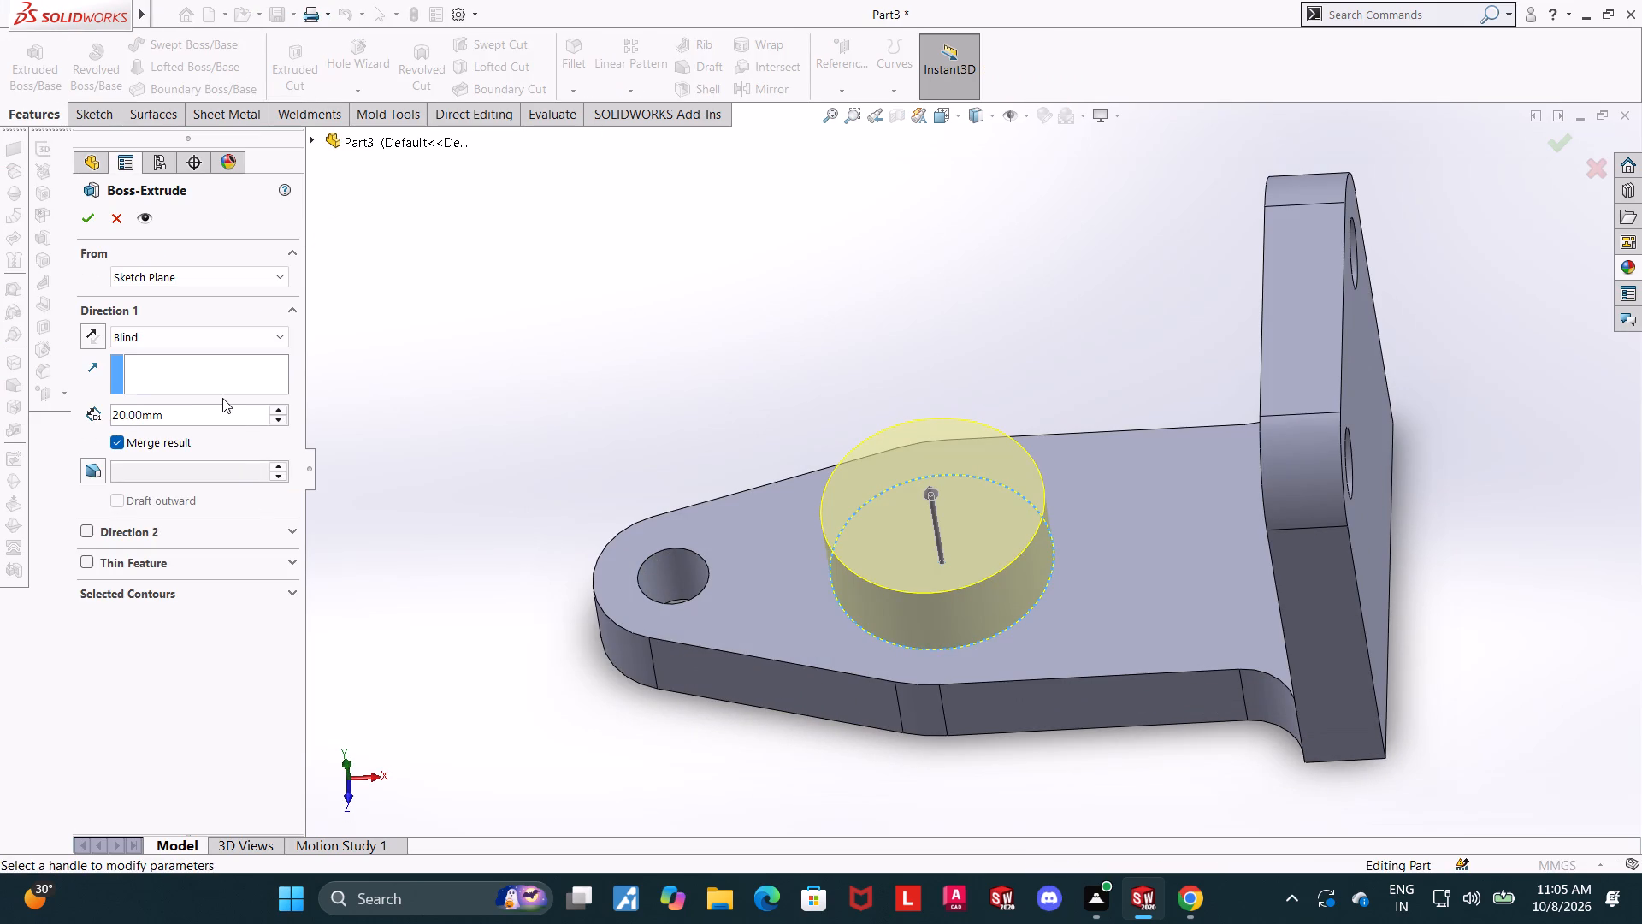
click(204, 423)
drag(209, 414, 0, 414)
text(40)
key(Return)
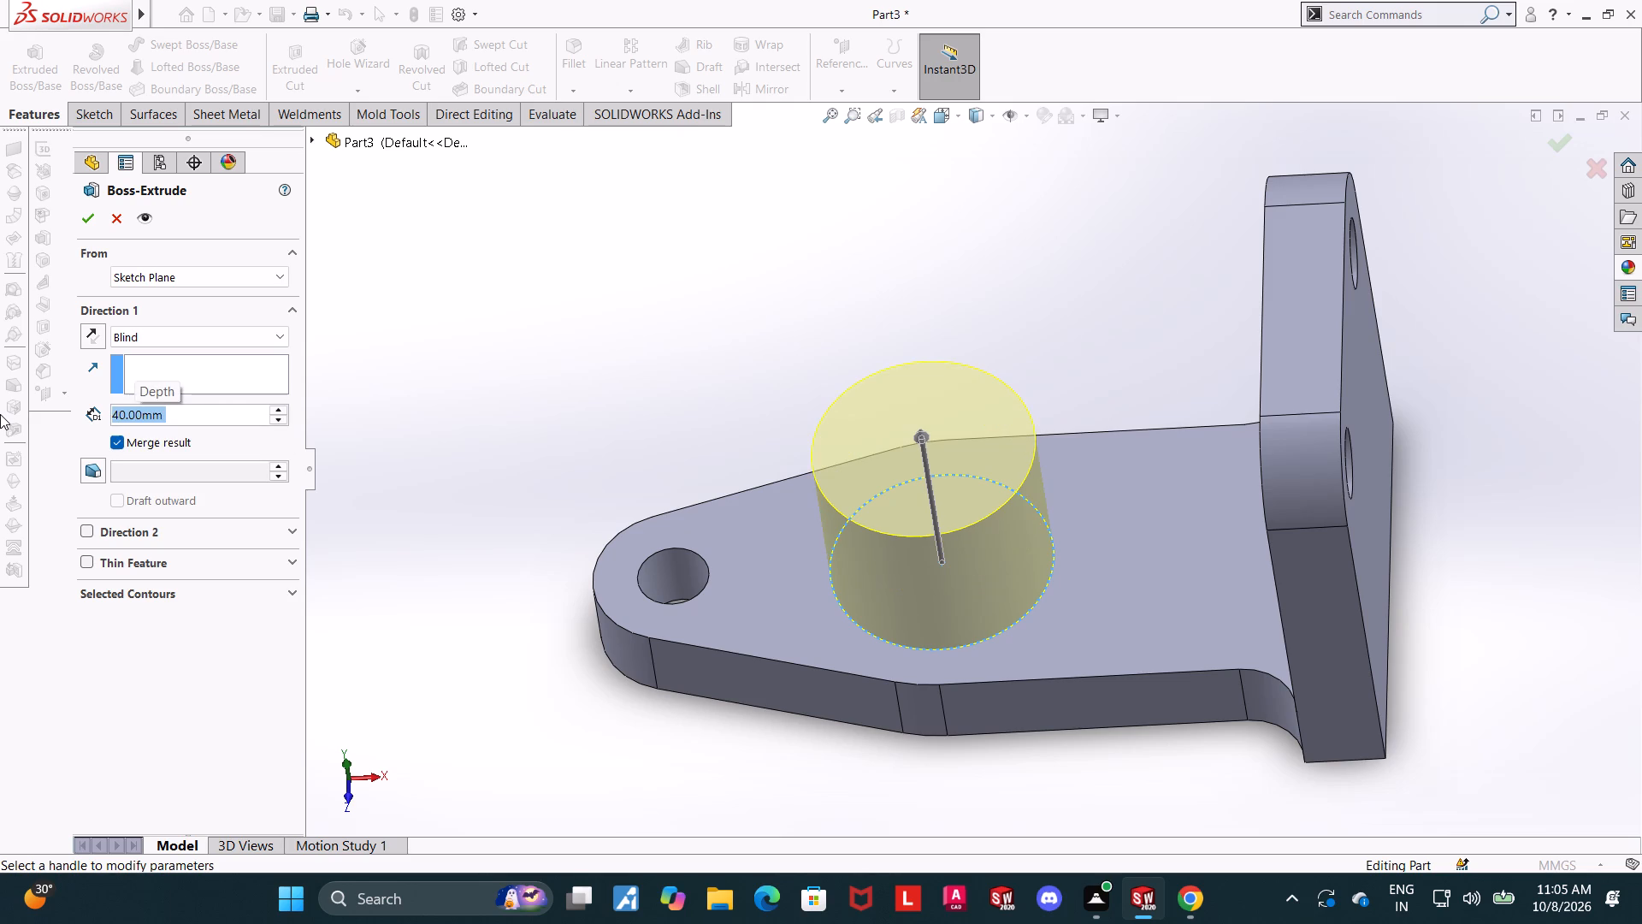
click(79, 220)
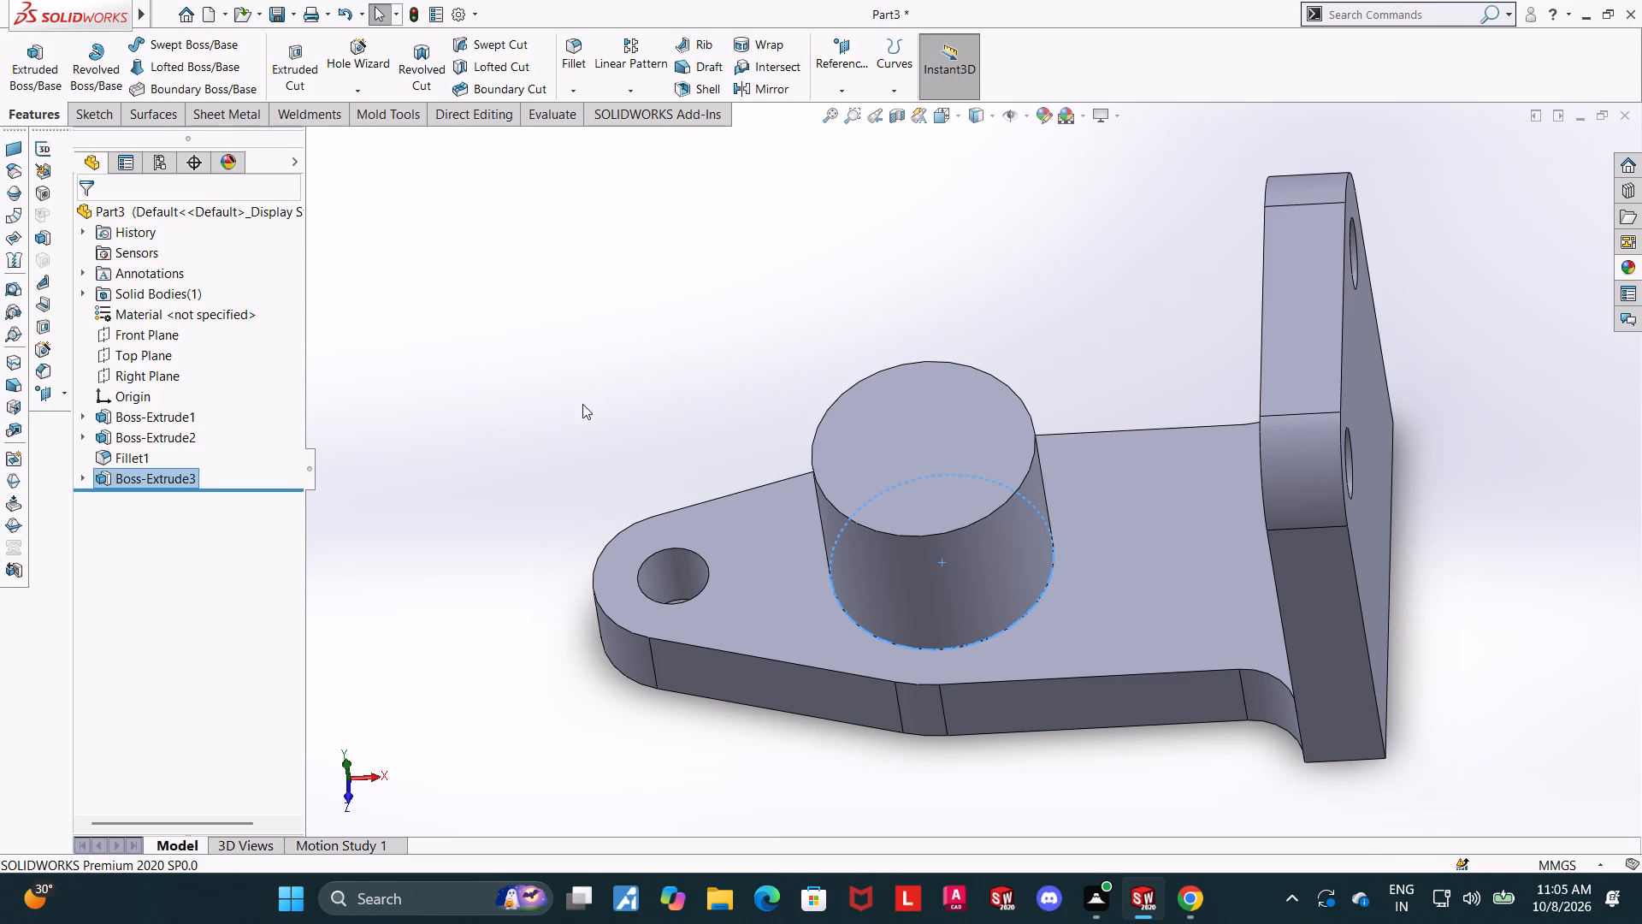
click(581, 399)
On the cylindrical boss's top face, sketch a smaller circle centred on the boss axis.
scroll(635, 396, up, 1)
middle_drag(635, 394, 645, 326)
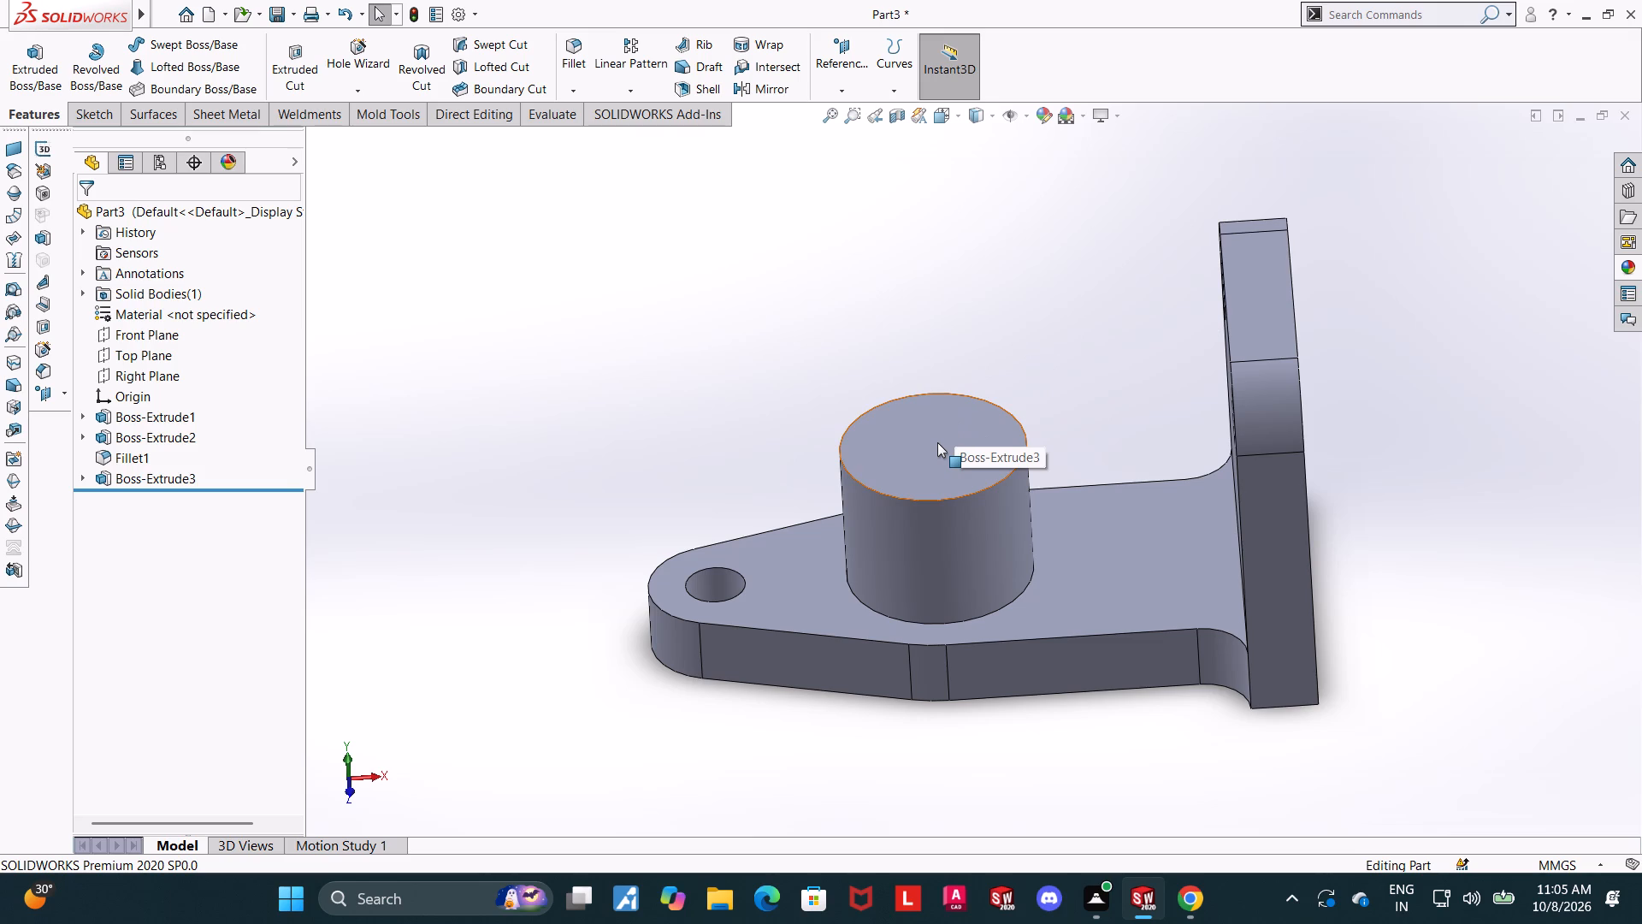
click(936, 441)
click(1009, 402)
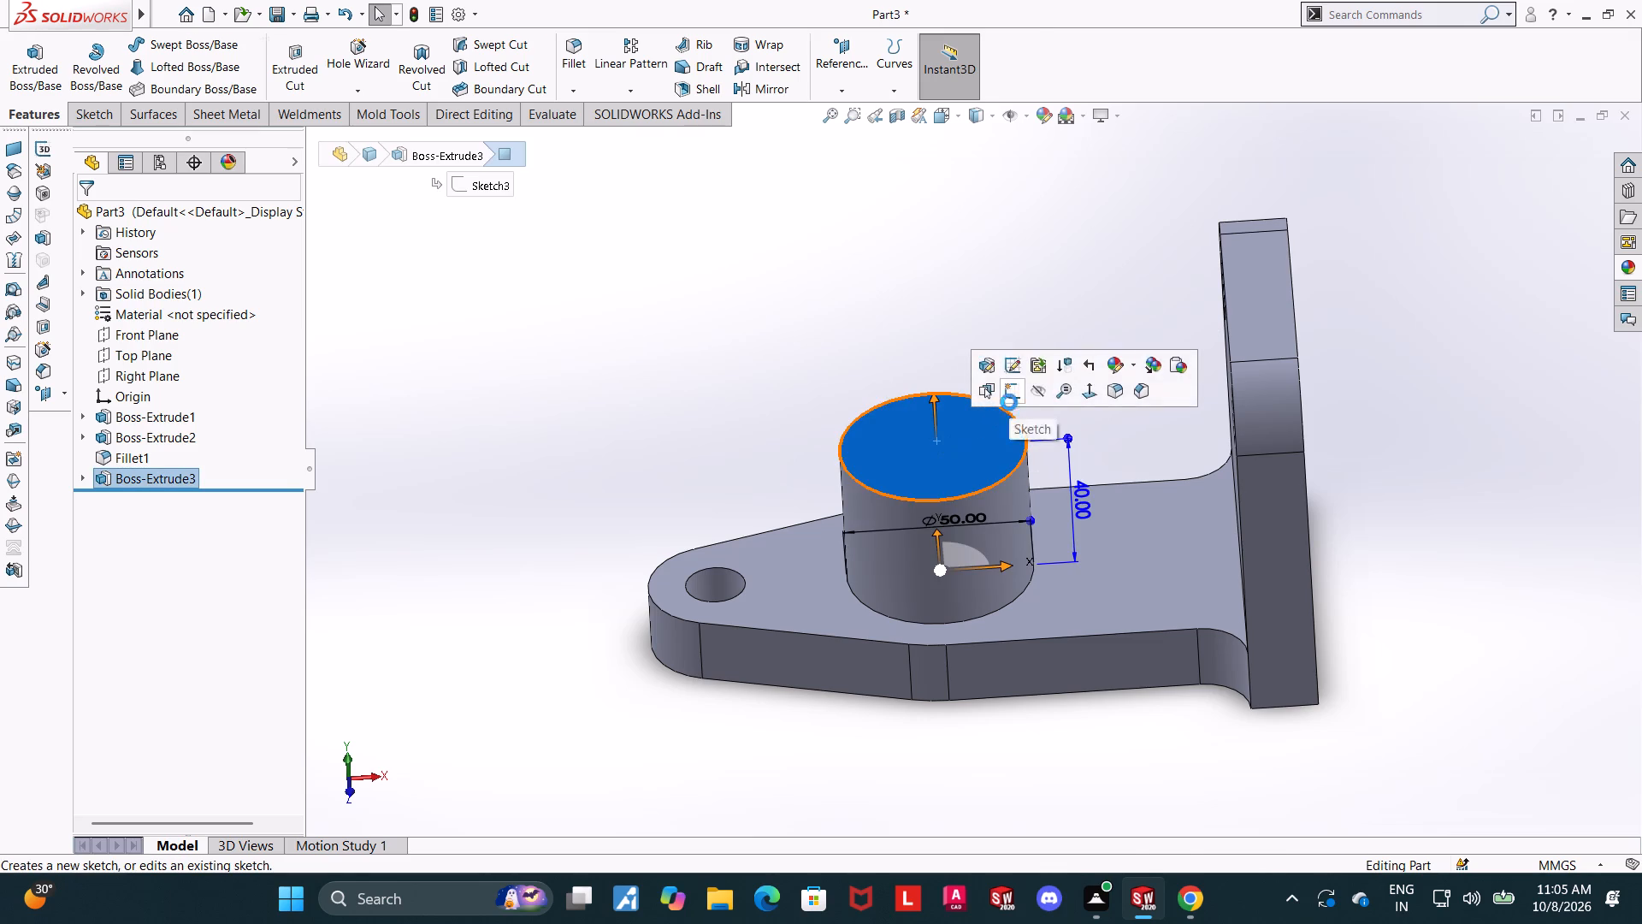
click(124, 500)
click(168, 474)
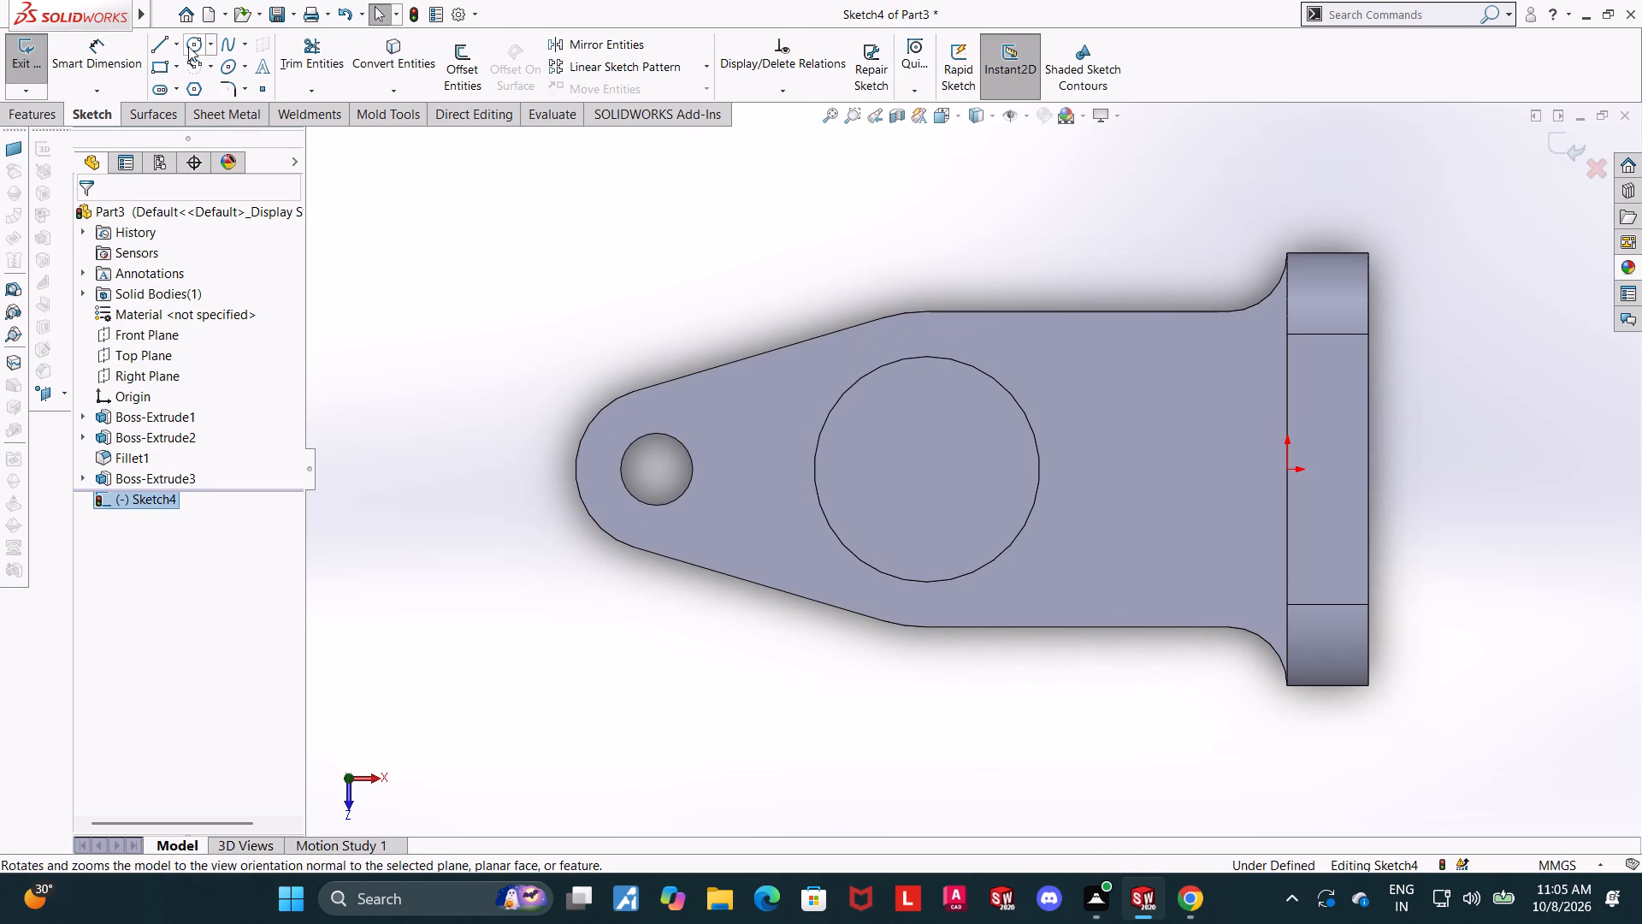
click(188, 44)
click(924, 467)
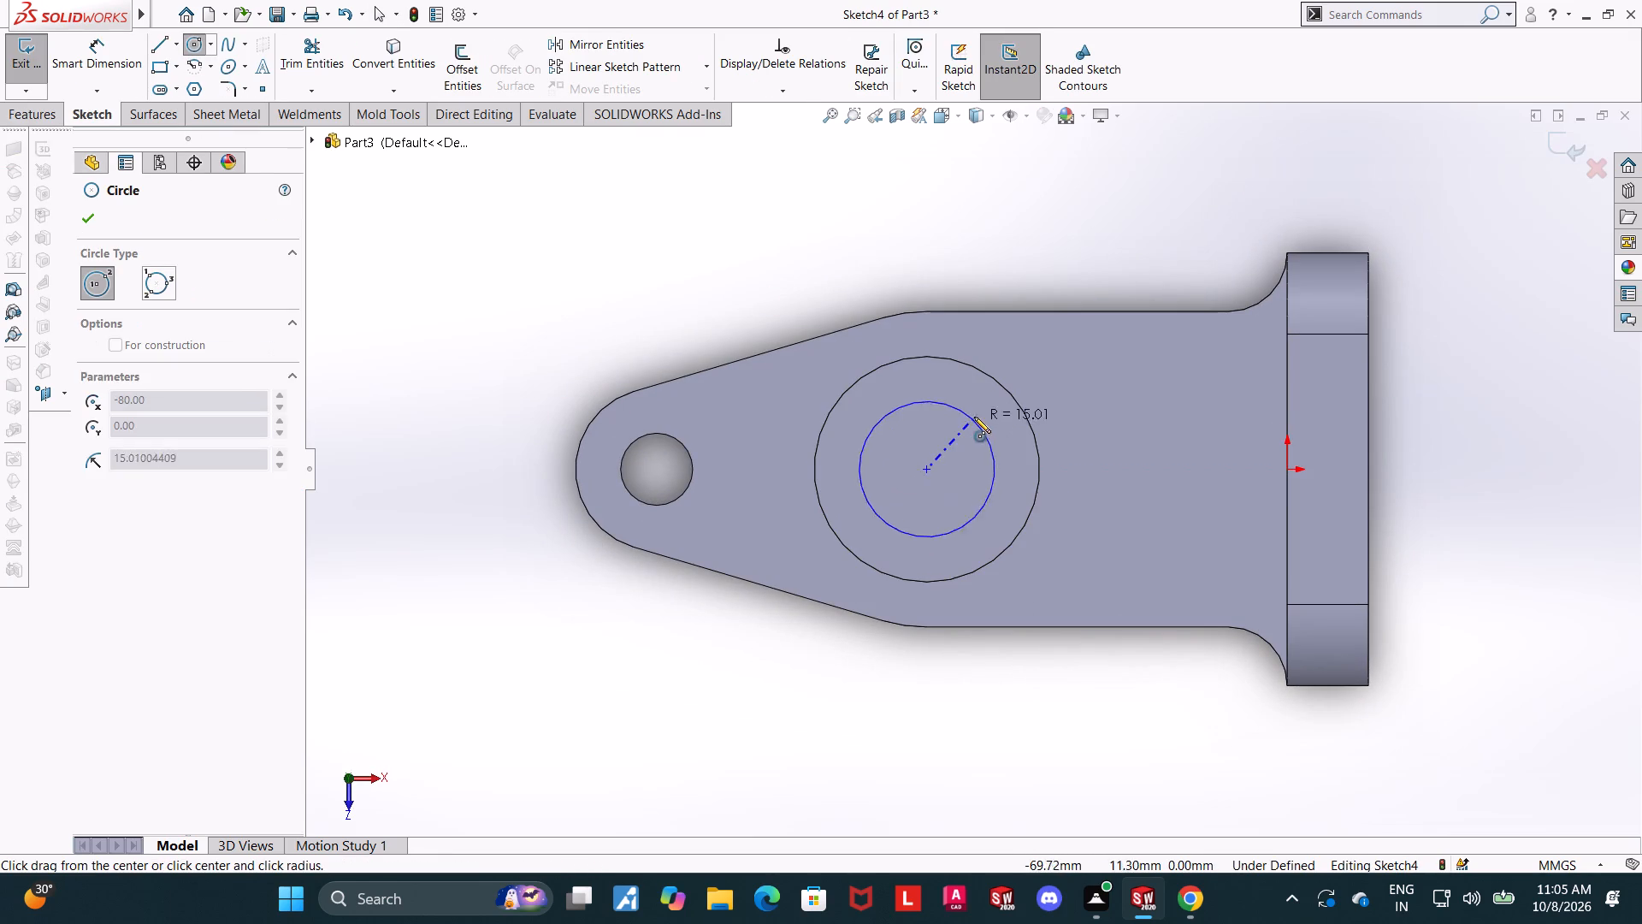
click(977, 414)
key(Escape)
Dimension the inner circle's diameter as 28 mm and finish the sketch.
click(120, 45)
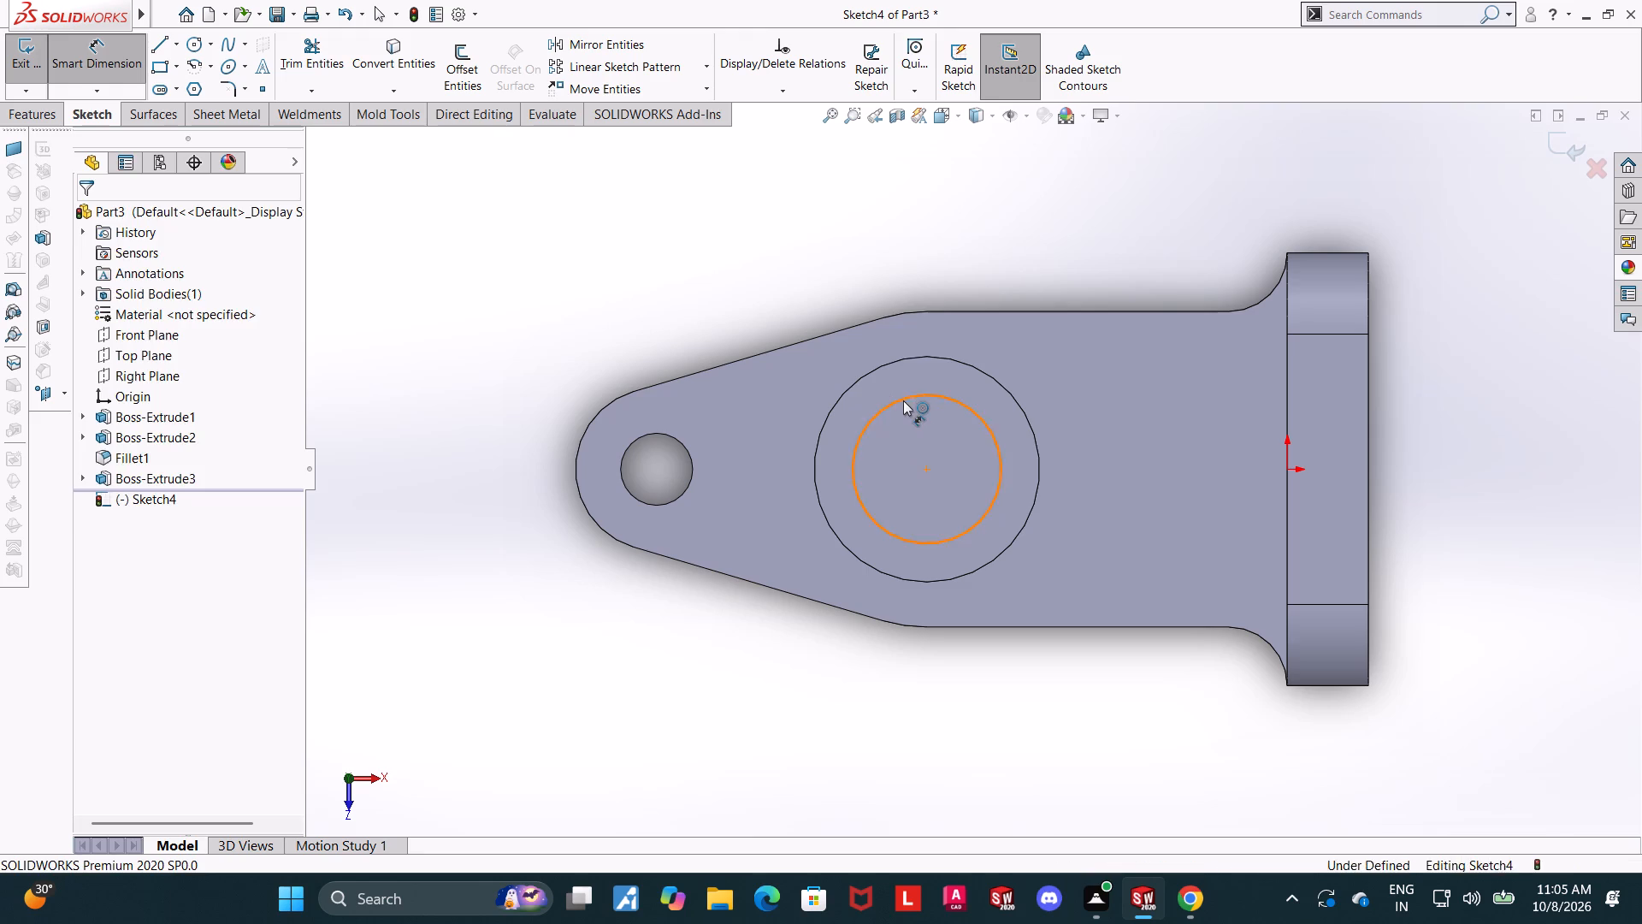
click(903, 400)
click(900, 319)
text(28)
key(Return)
key(Escape)
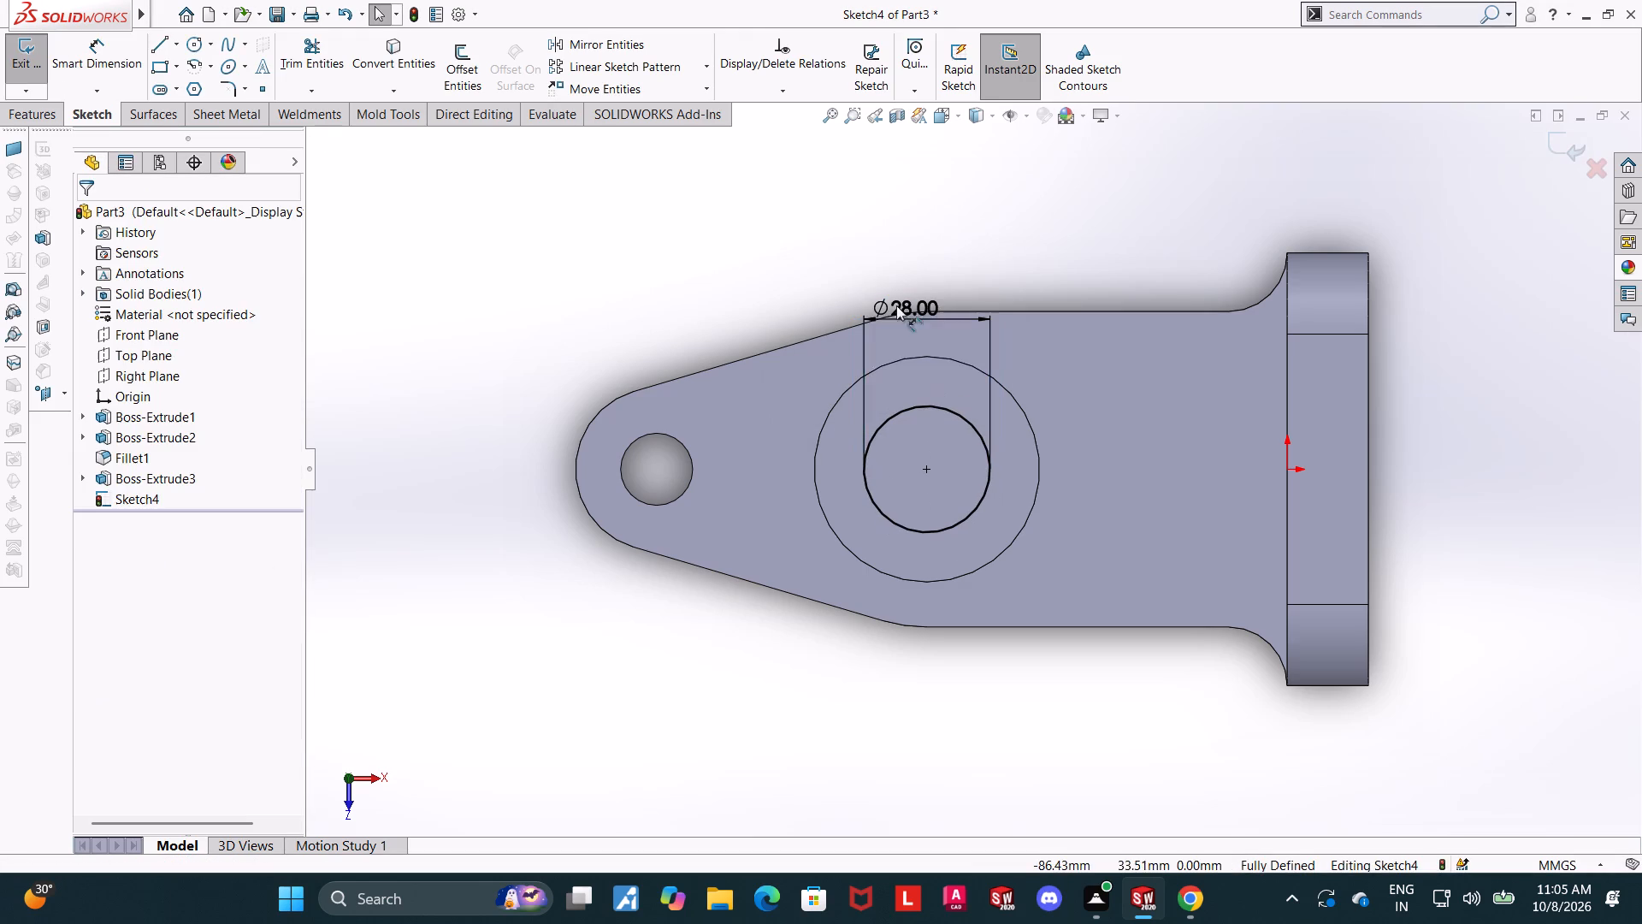
key(Escape)
click(1567, 143)
Cut the 28 mm circle with a Through All extruded cut through the boss and the tapered plate.
scroll(1450, 323, up, 3)
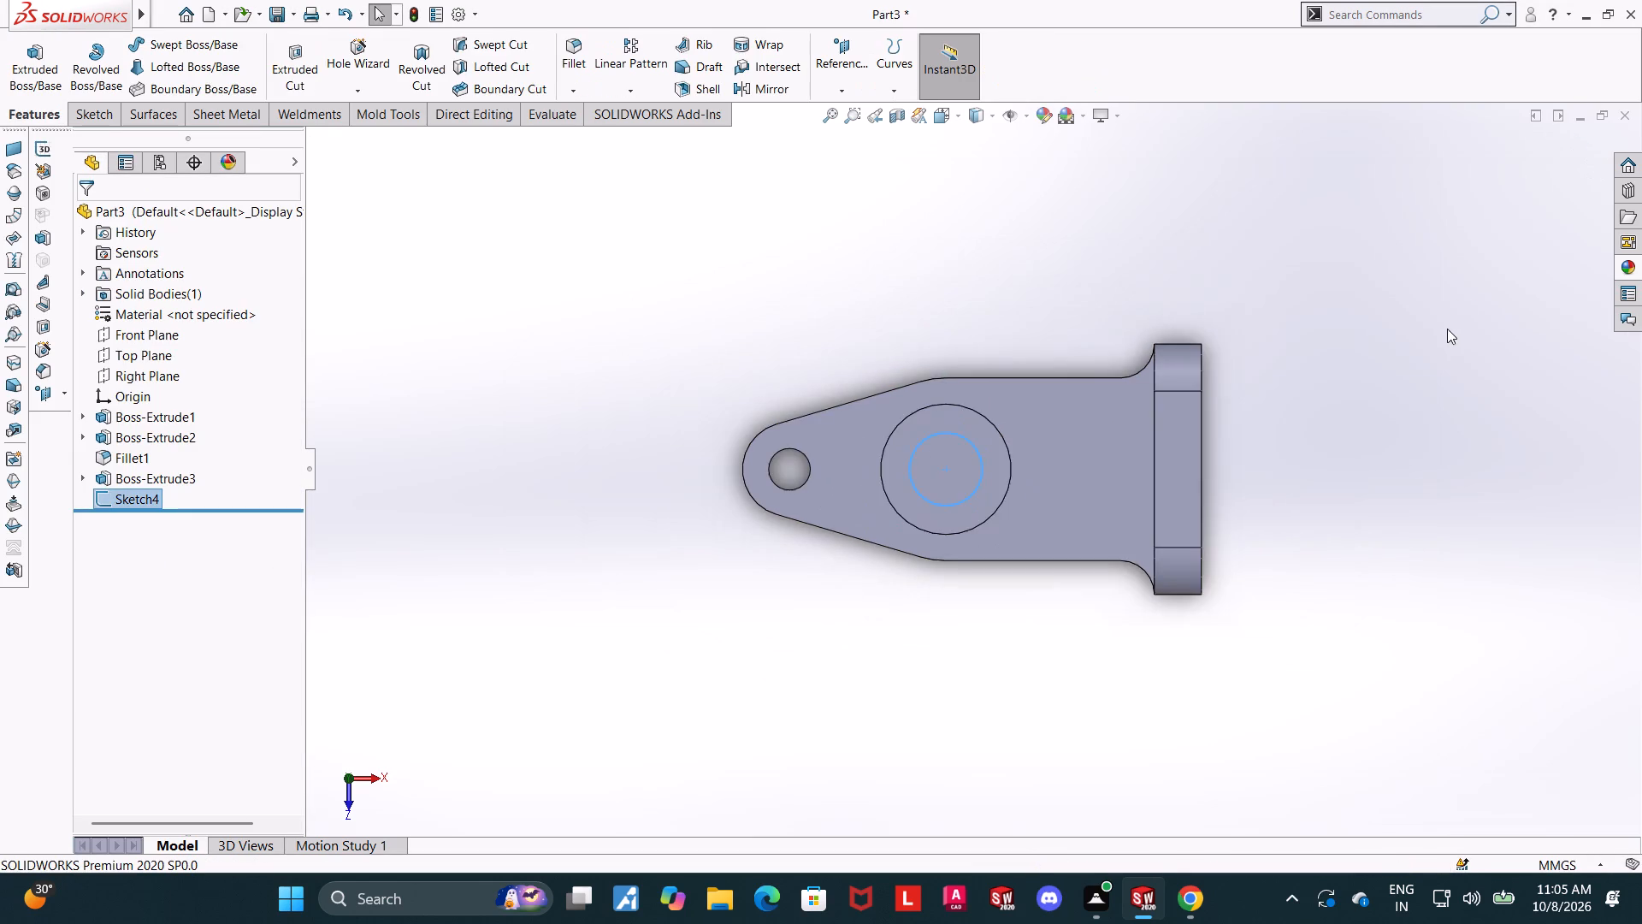
middle_drag(1262, 498, 1249, 310)
click(289, 52)
scroll(496, 258, up, 1)
middle_drag(496, 258, 497, 258)
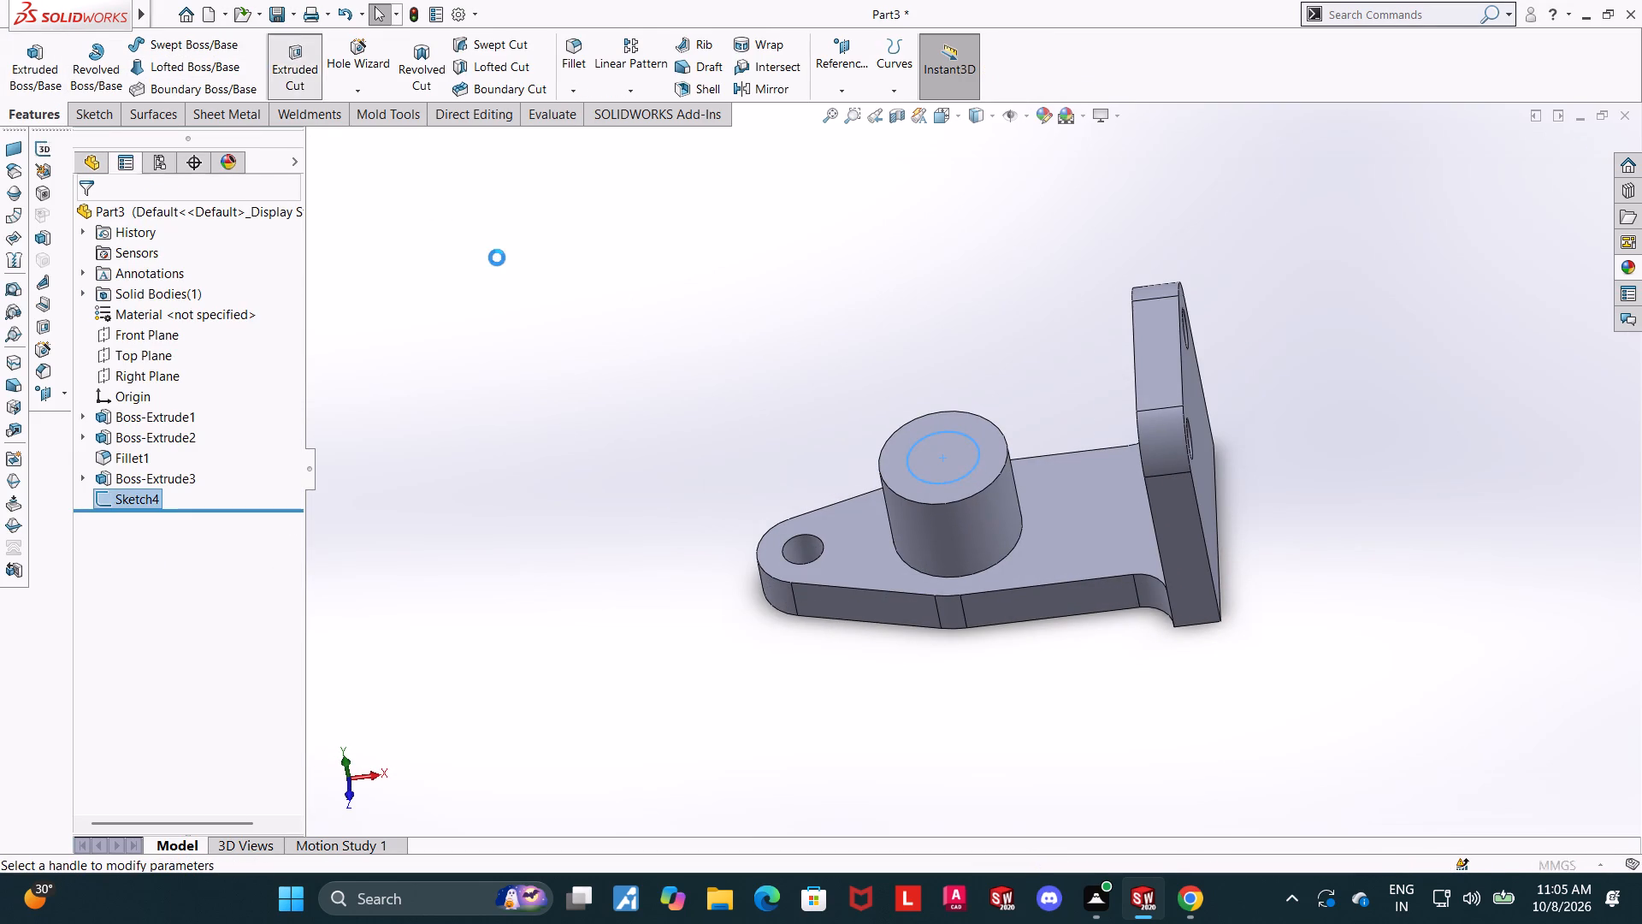
middle_drag(497, 258, 485, 217)
click(154, 341)
click(158, 370)
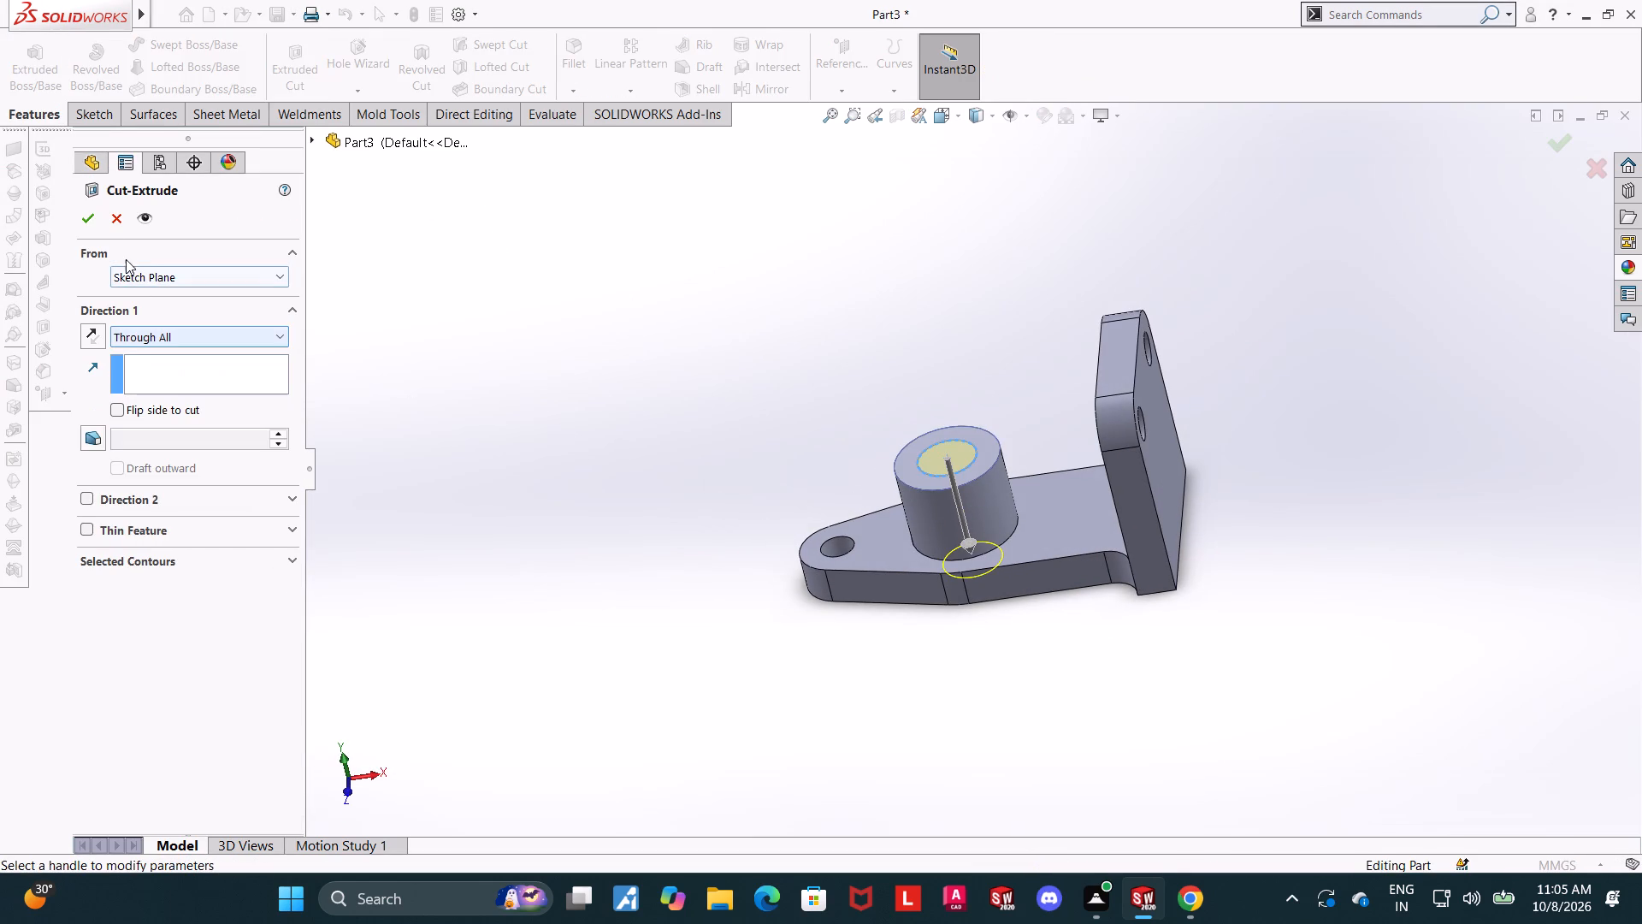
click(92, 216)
click(374, 410)
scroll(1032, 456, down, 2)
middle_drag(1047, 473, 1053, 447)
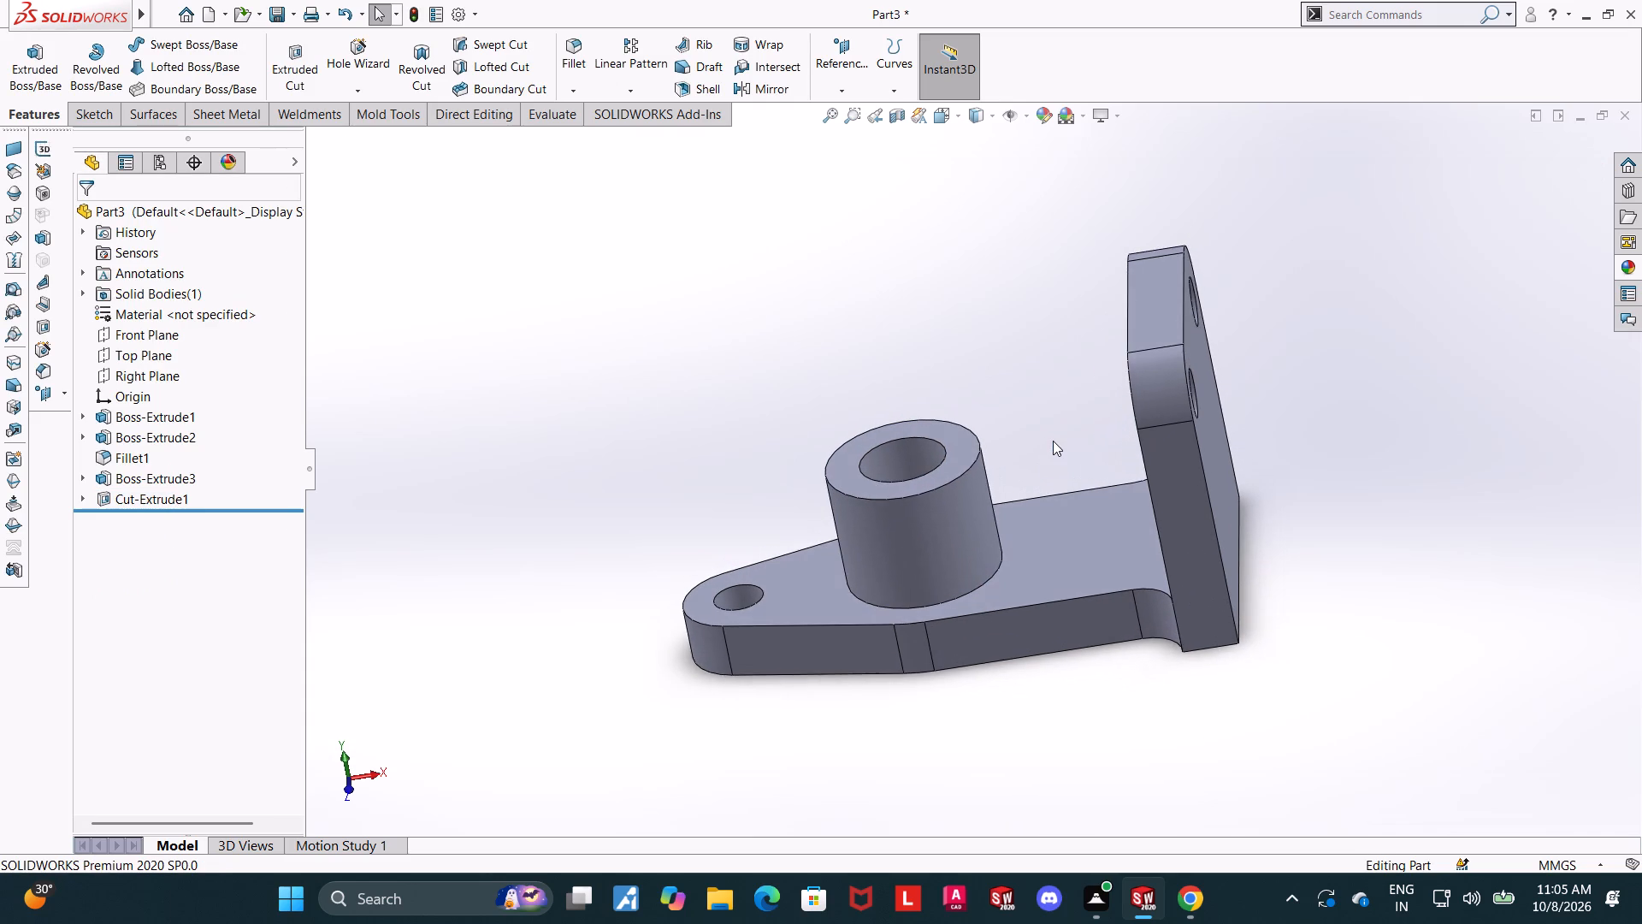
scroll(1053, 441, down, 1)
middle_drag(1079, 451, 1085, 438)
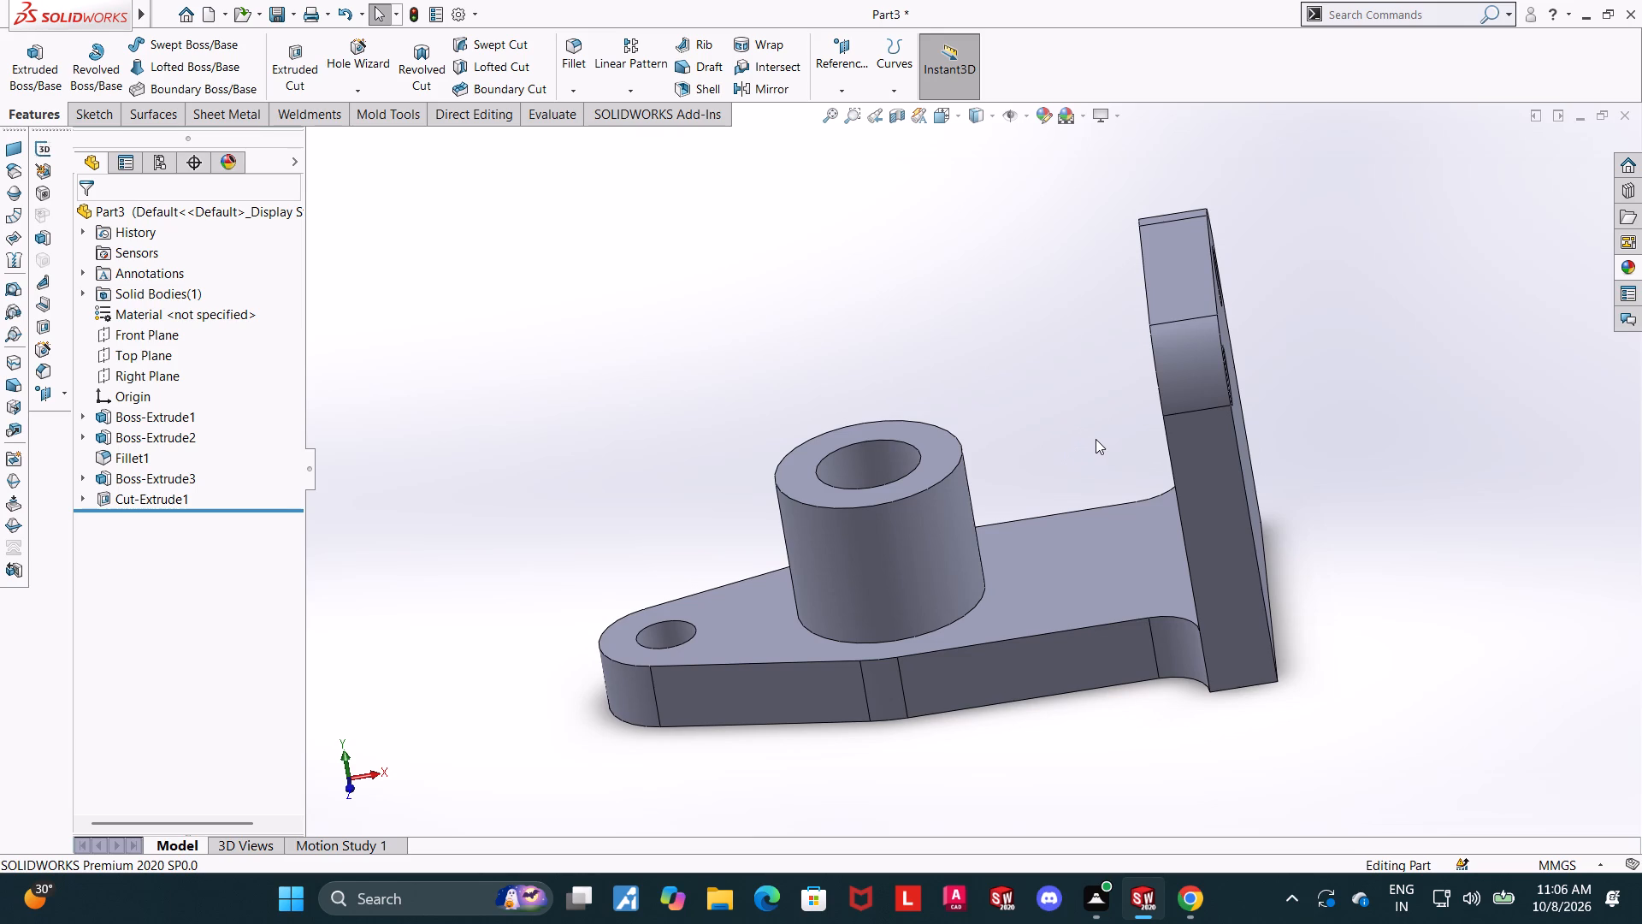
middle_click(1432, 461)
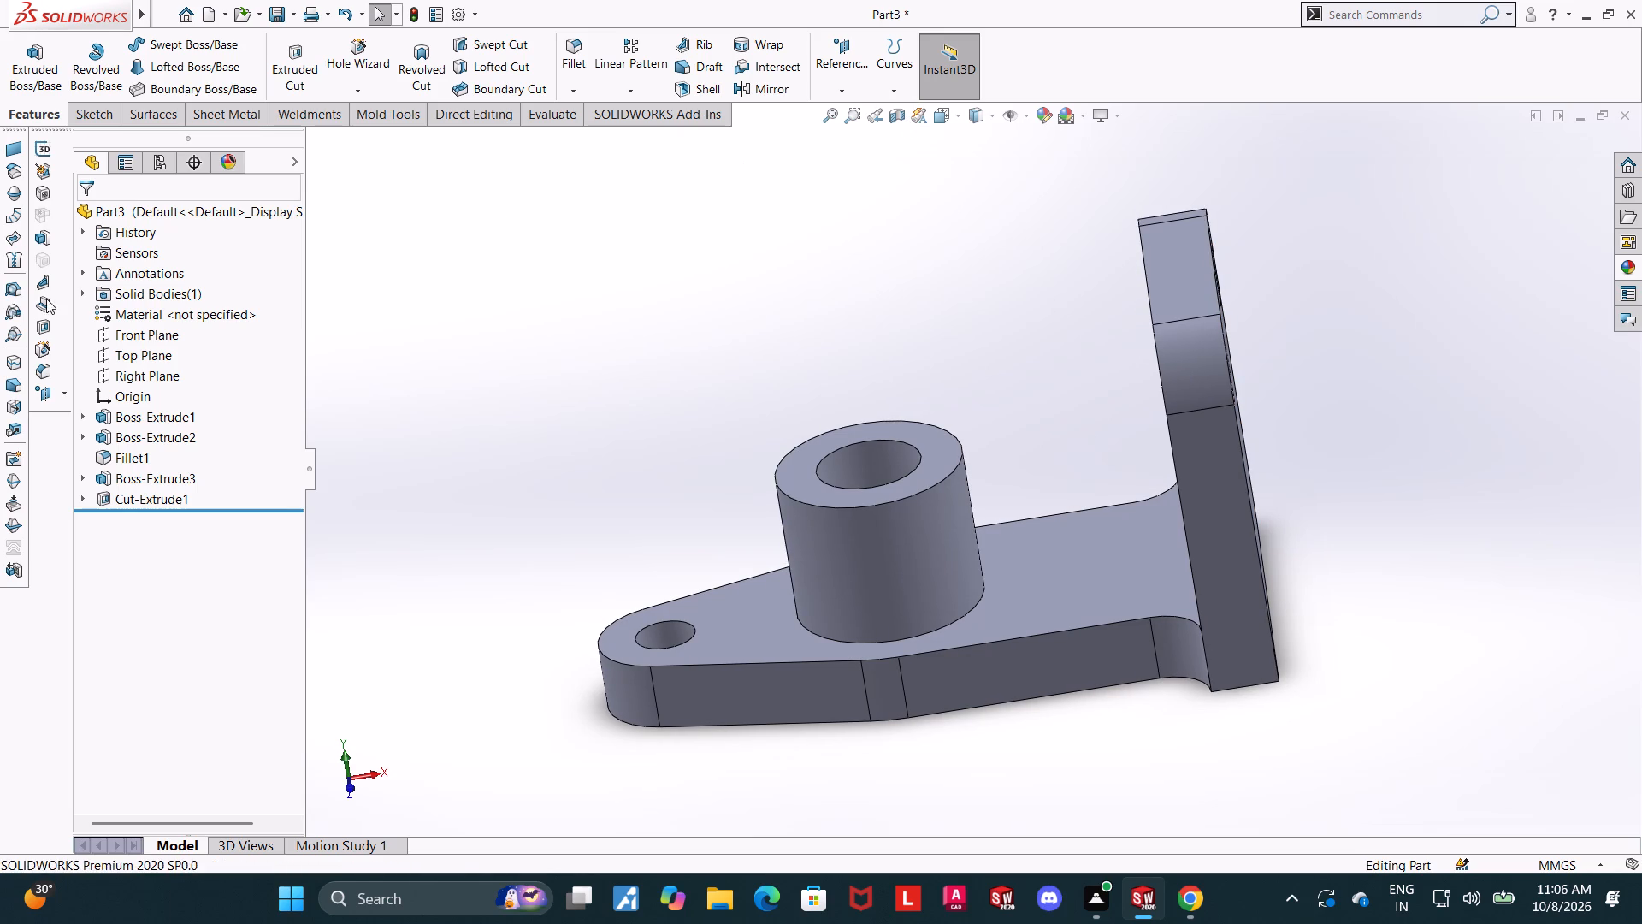
On the Front Plane, sketch a downward-bowing 3 Point Arc from the boss's top edge to the upright plate's top inner corner.
click(108, 341)
click(115, 321)
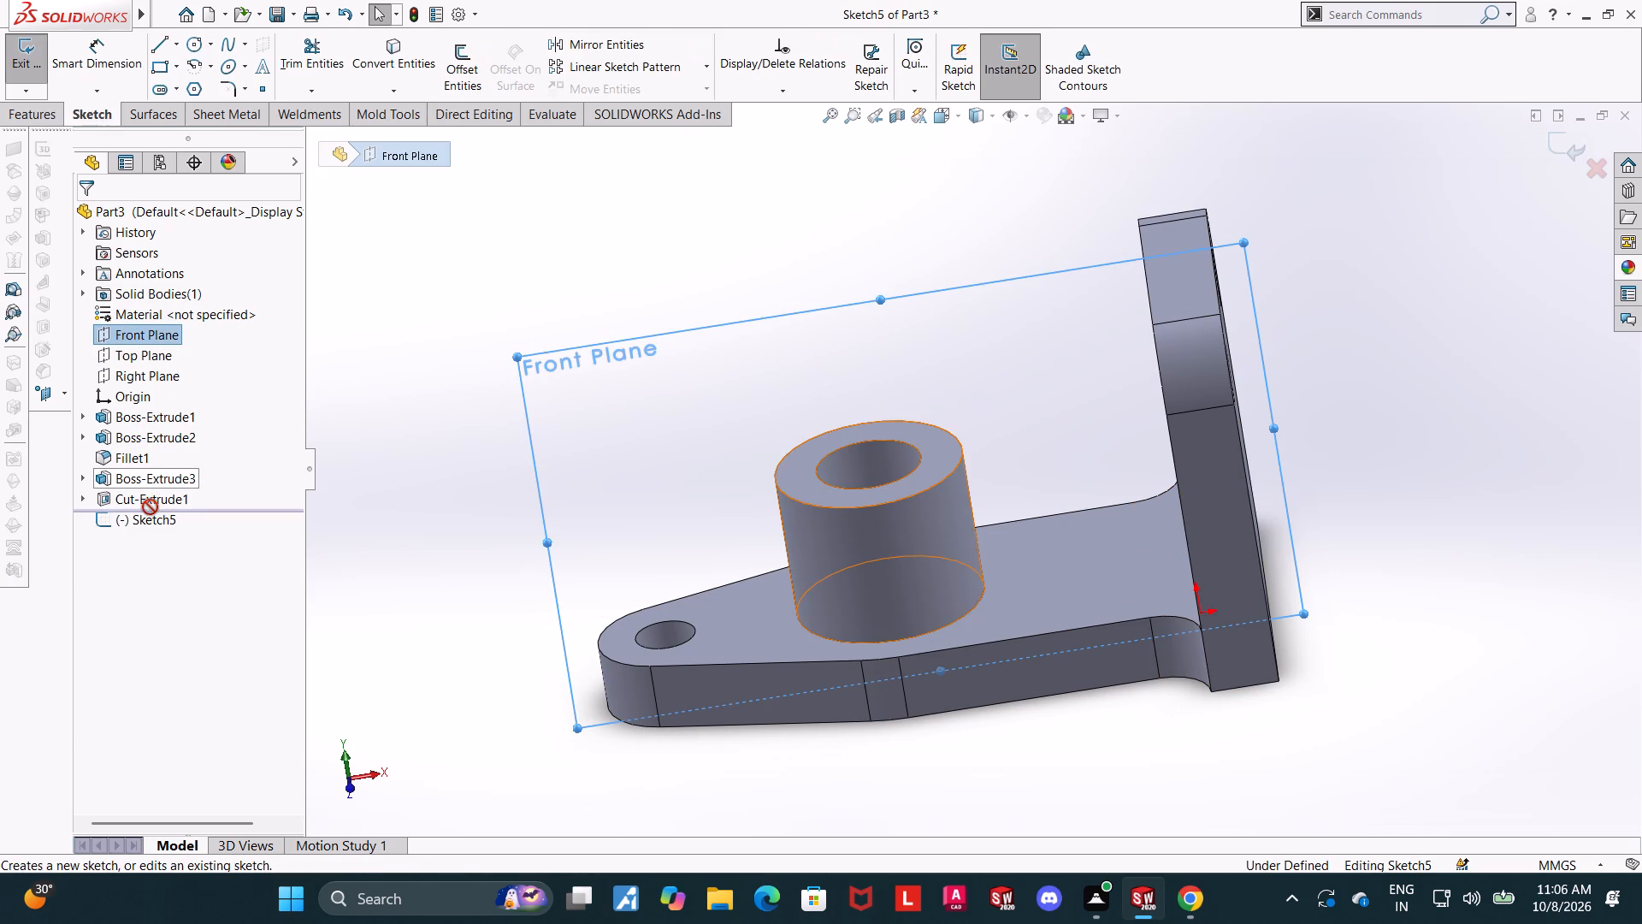
click(150, 517)
click(194, 495)
scroll(1474, 268, down, 1)
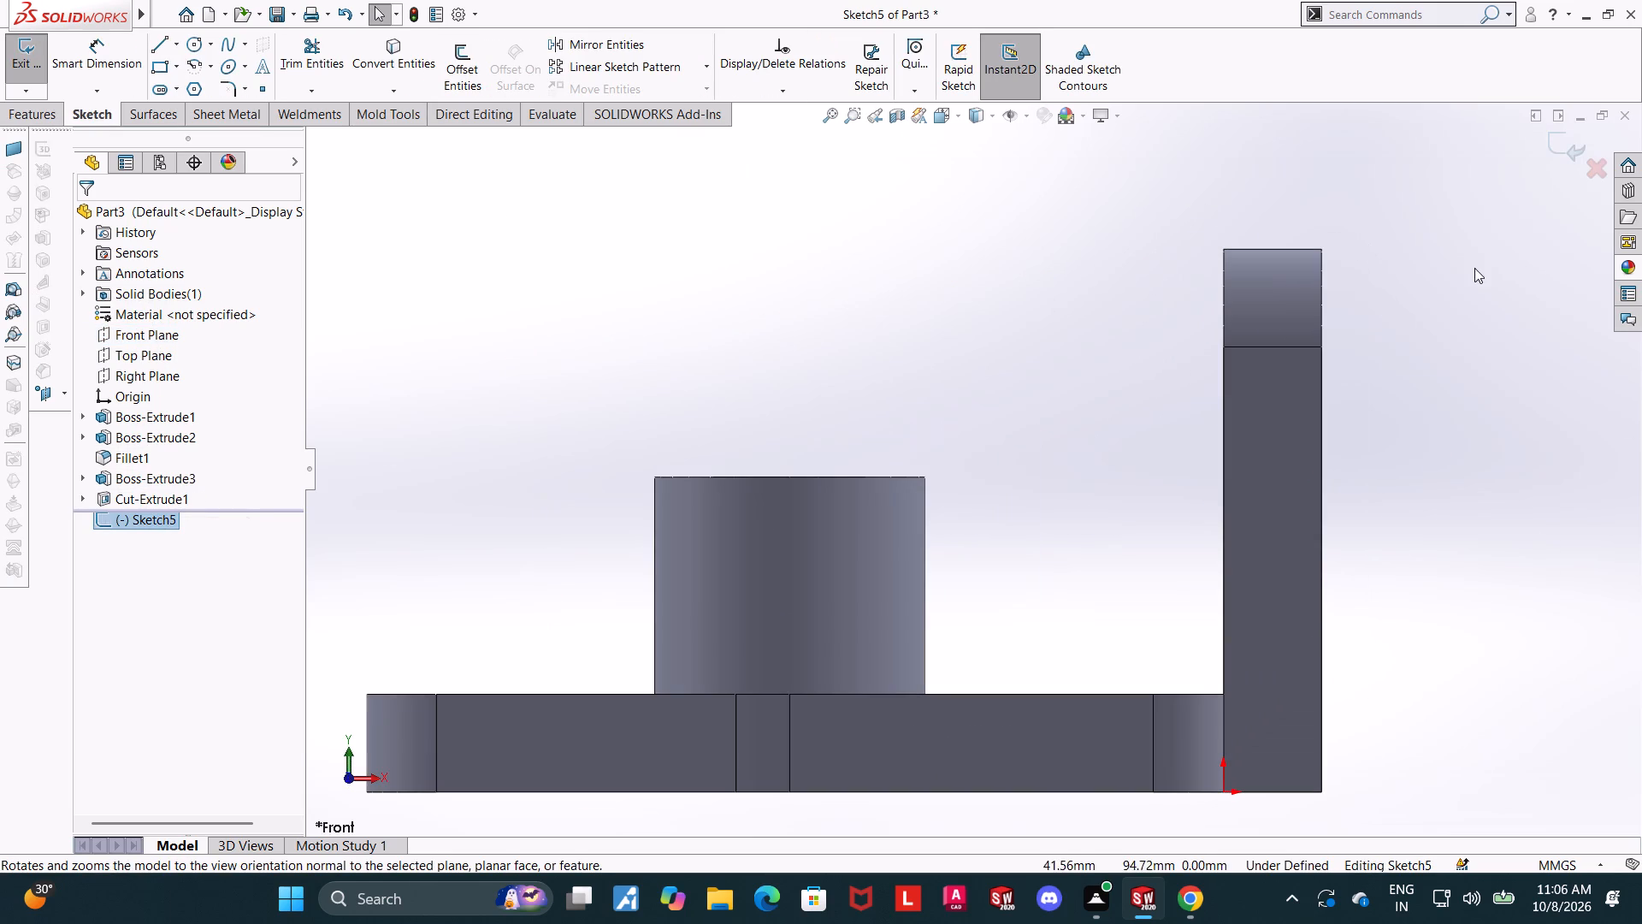
click(205, 63)
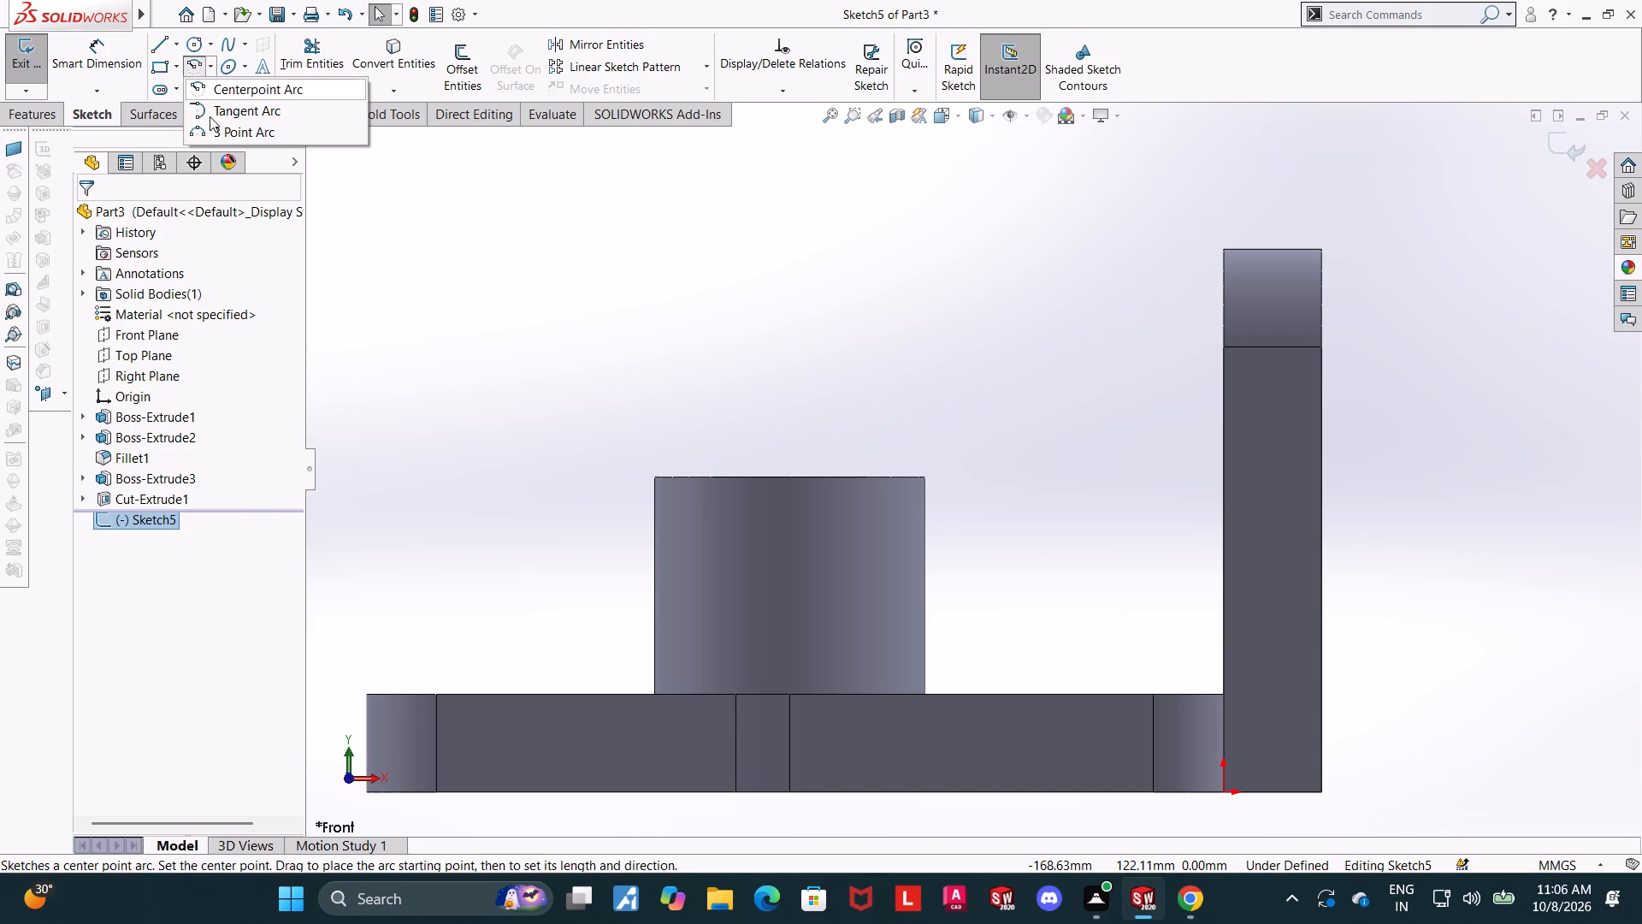
click(210, 139)
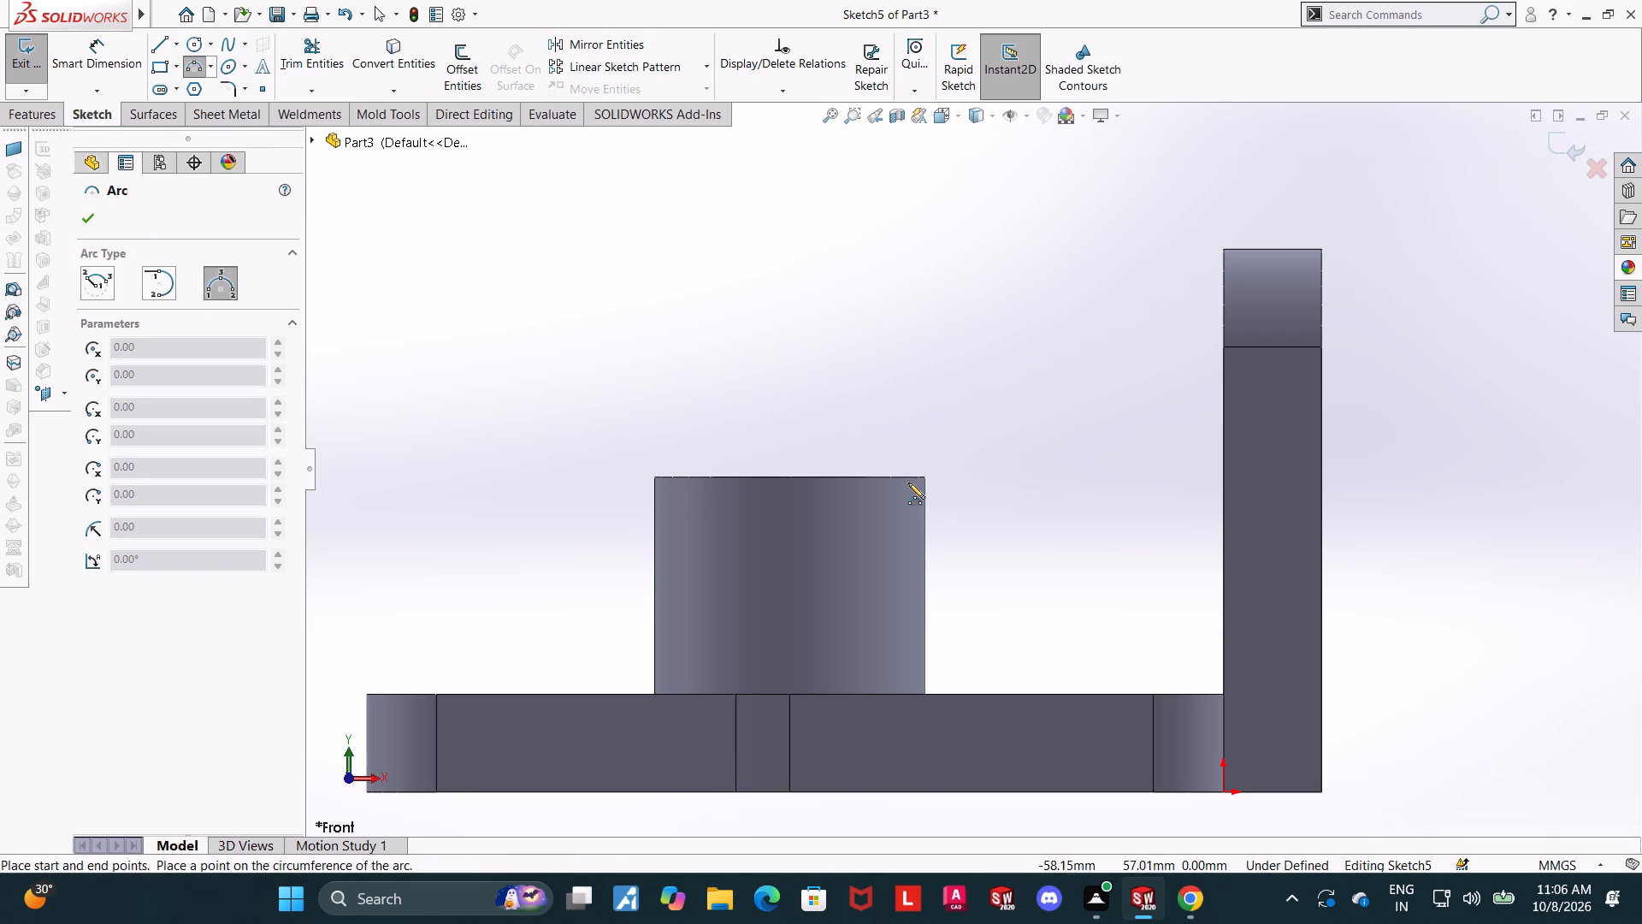
click(924, 472)
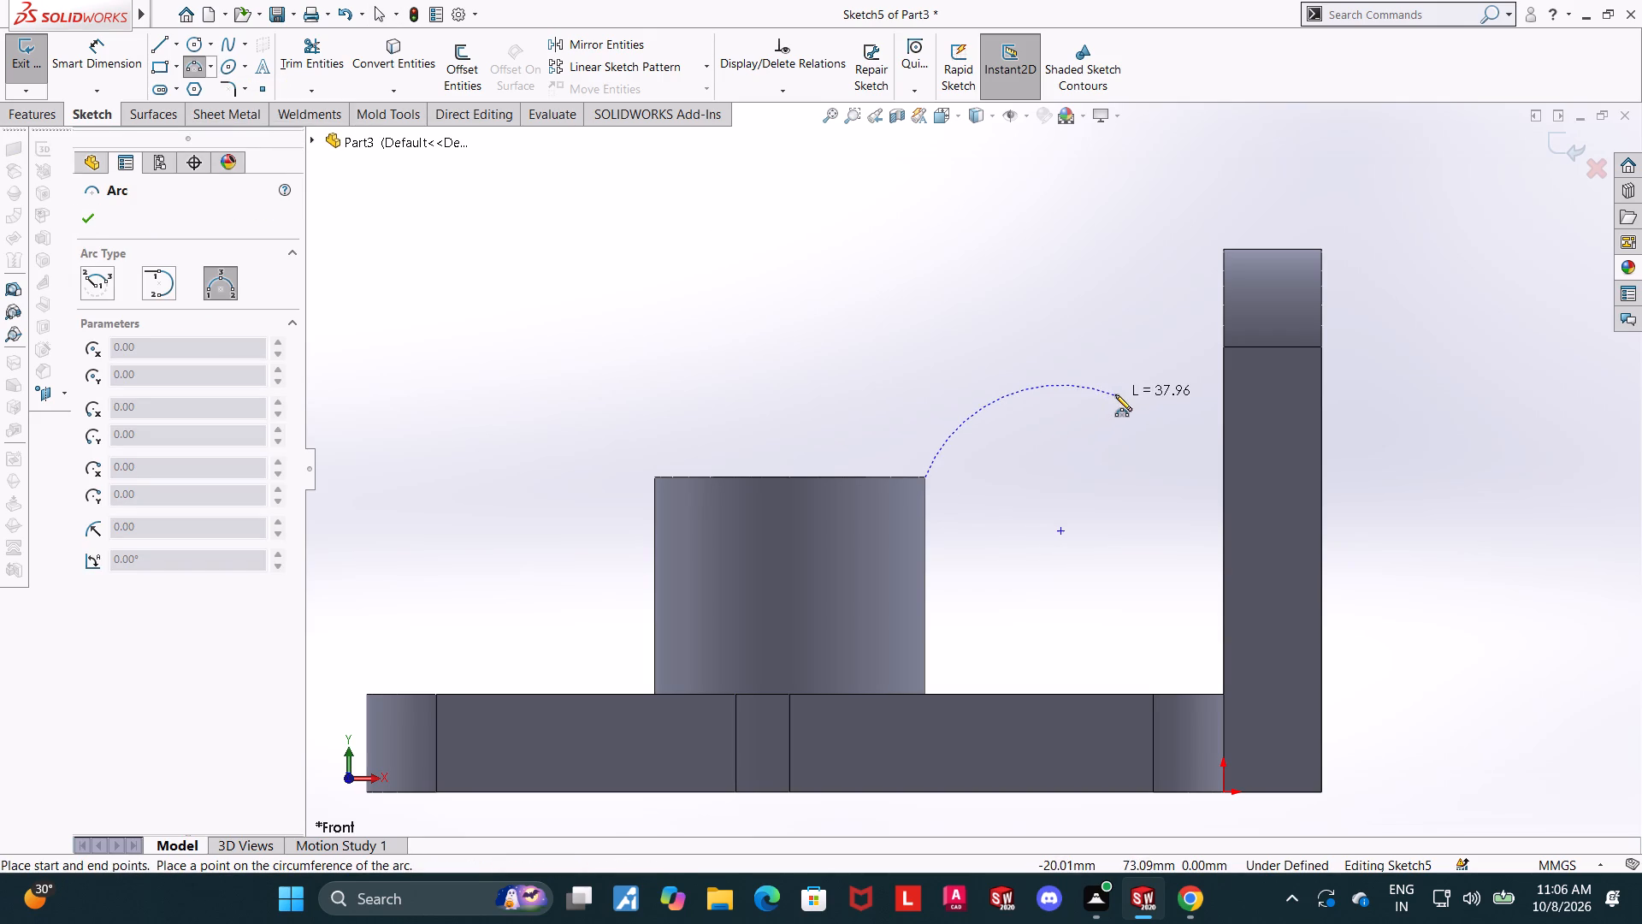
click(1223, 250)
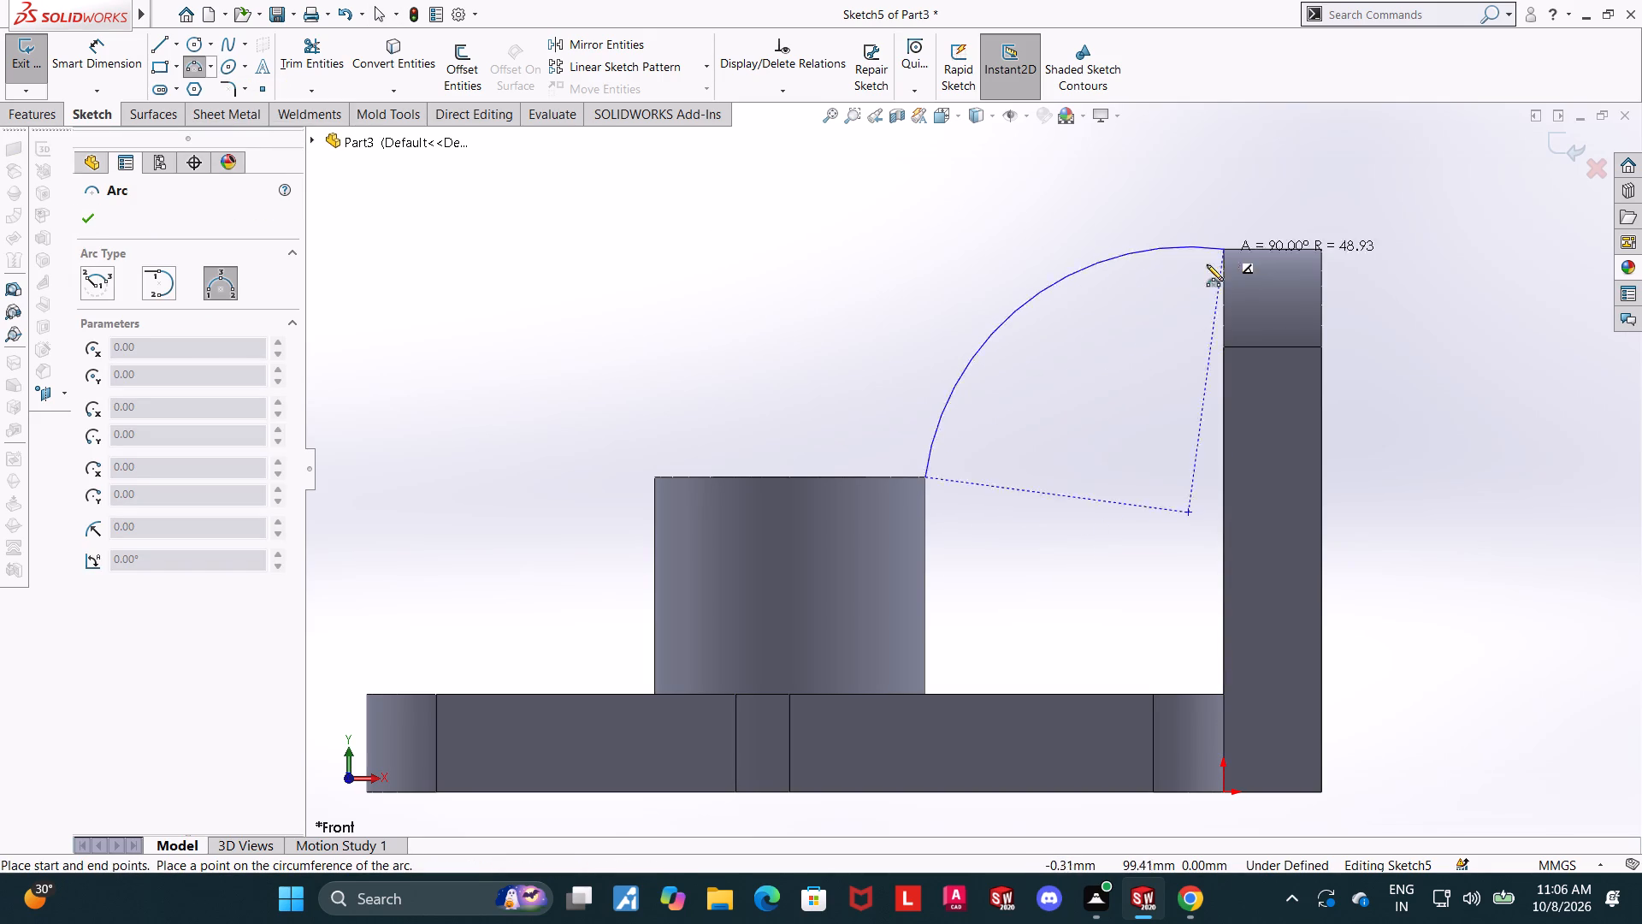
click(1119, 388)
key(Escape)
key(Escape)
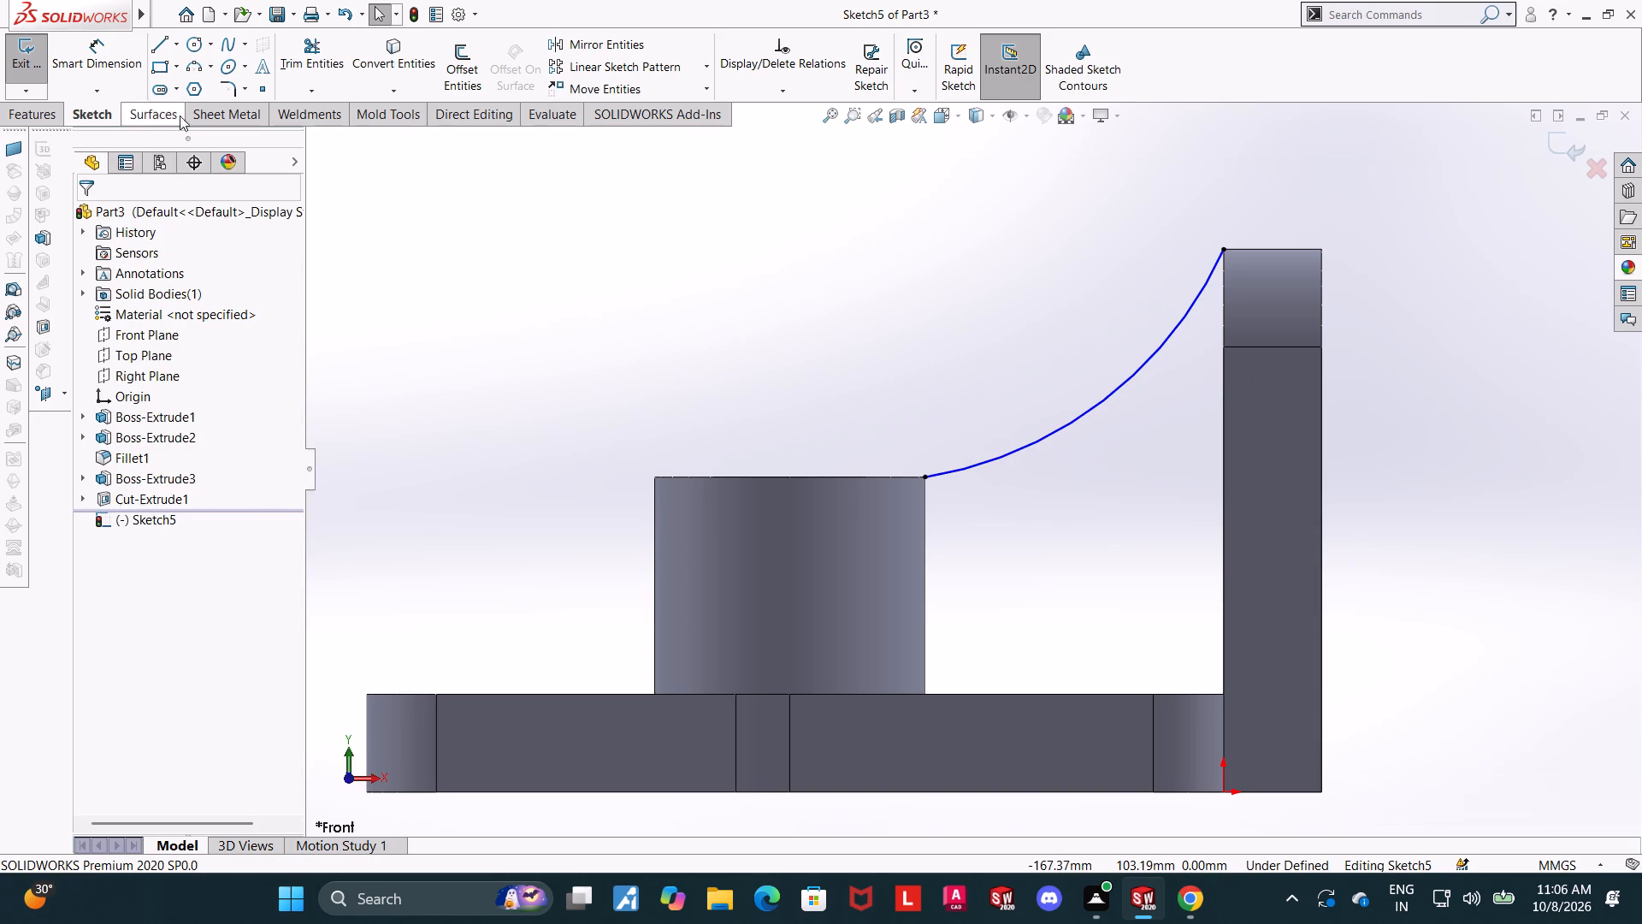
Dimension the arc between the boss and the upright plate with a radius of 60 mm.
click(116, 62)
click(1060, 429)
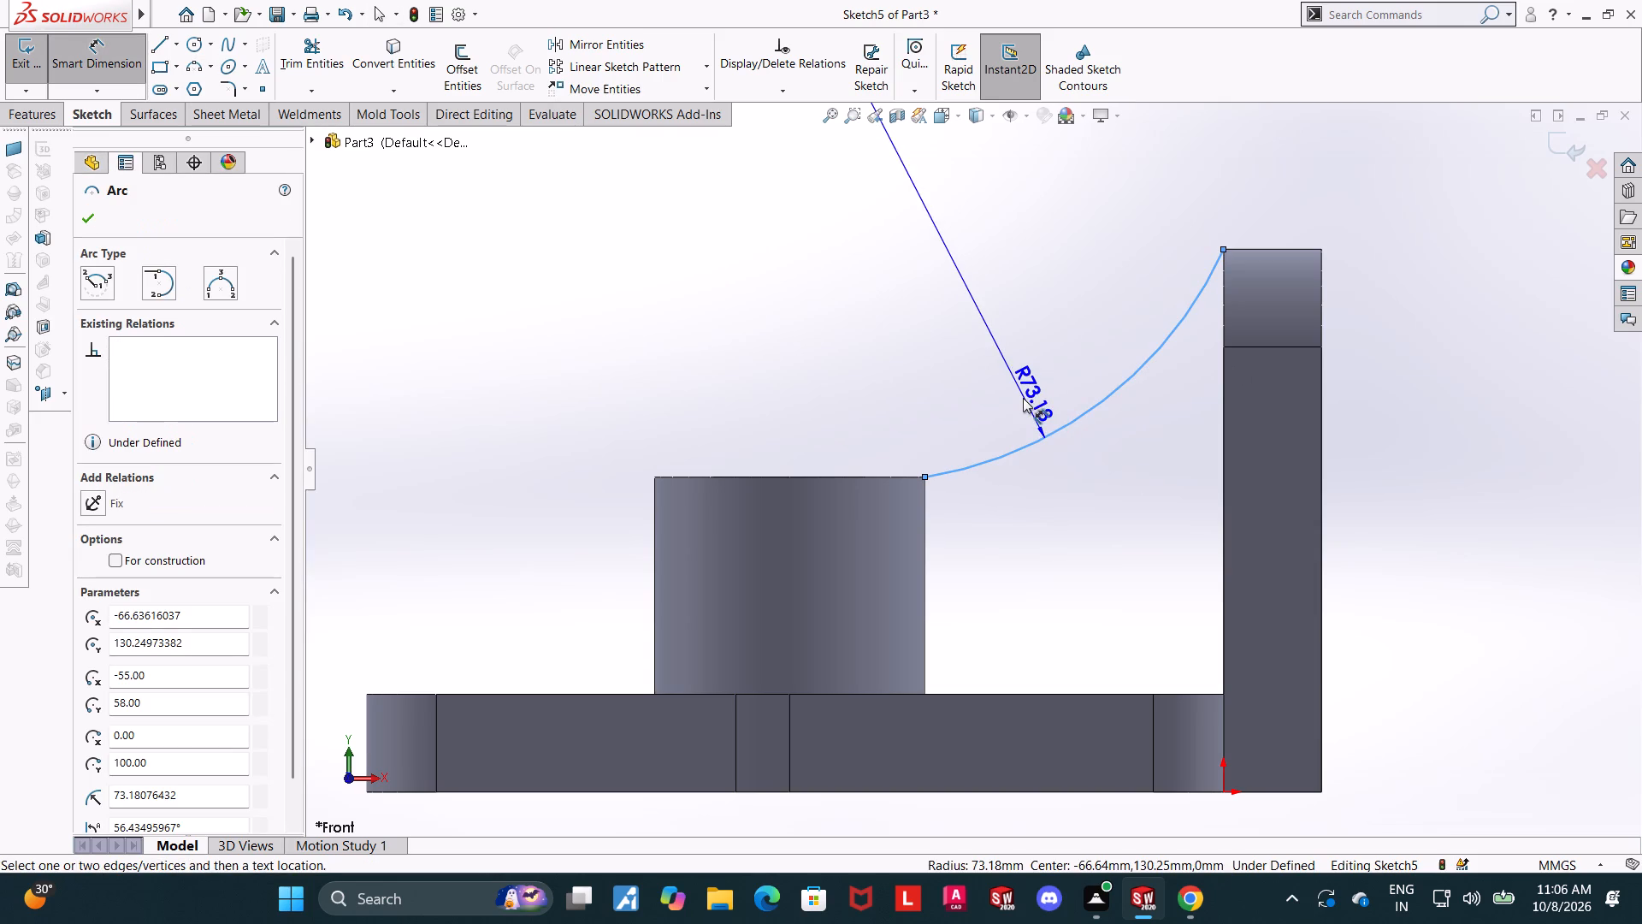
click(1023, 398)
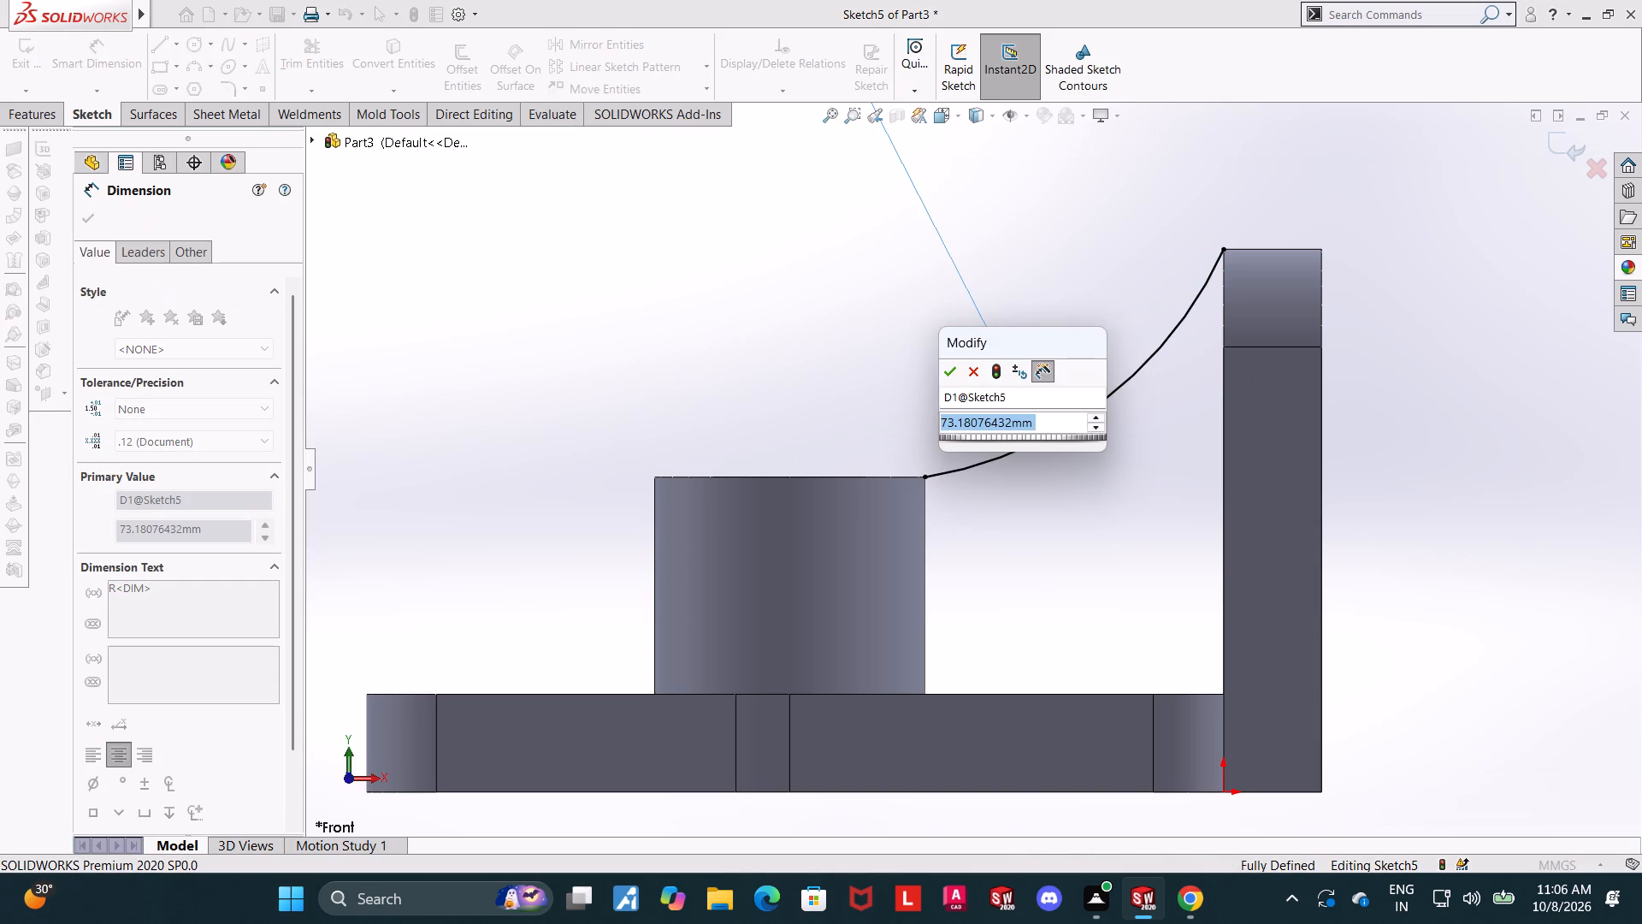
text(60)
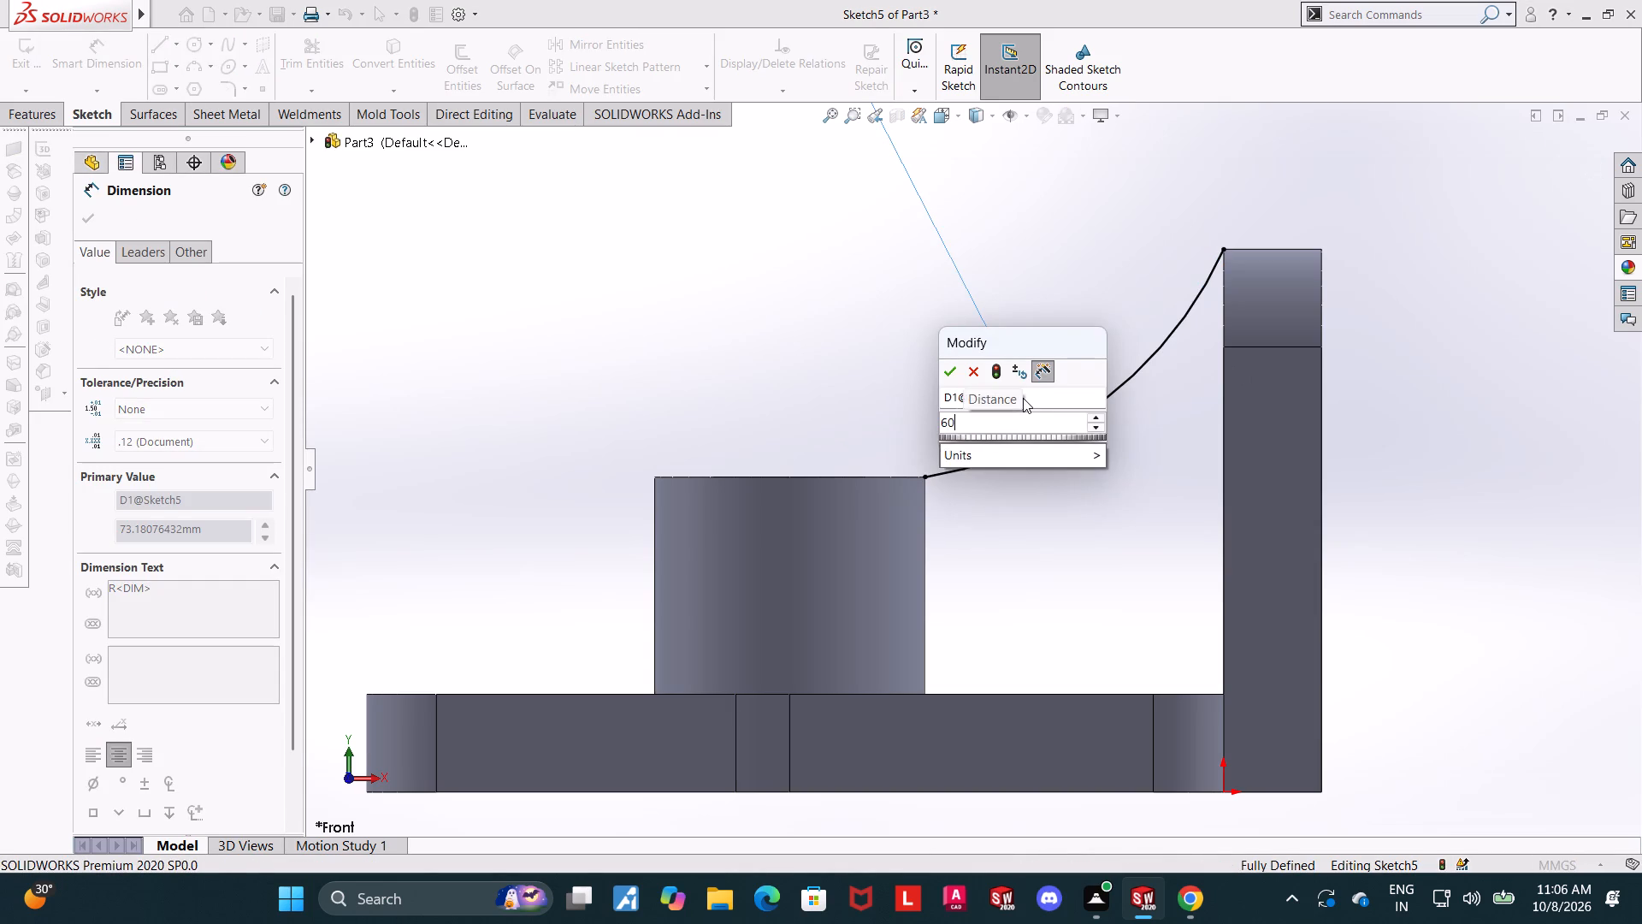
key(Return)
key(Escape)
key(Escape)
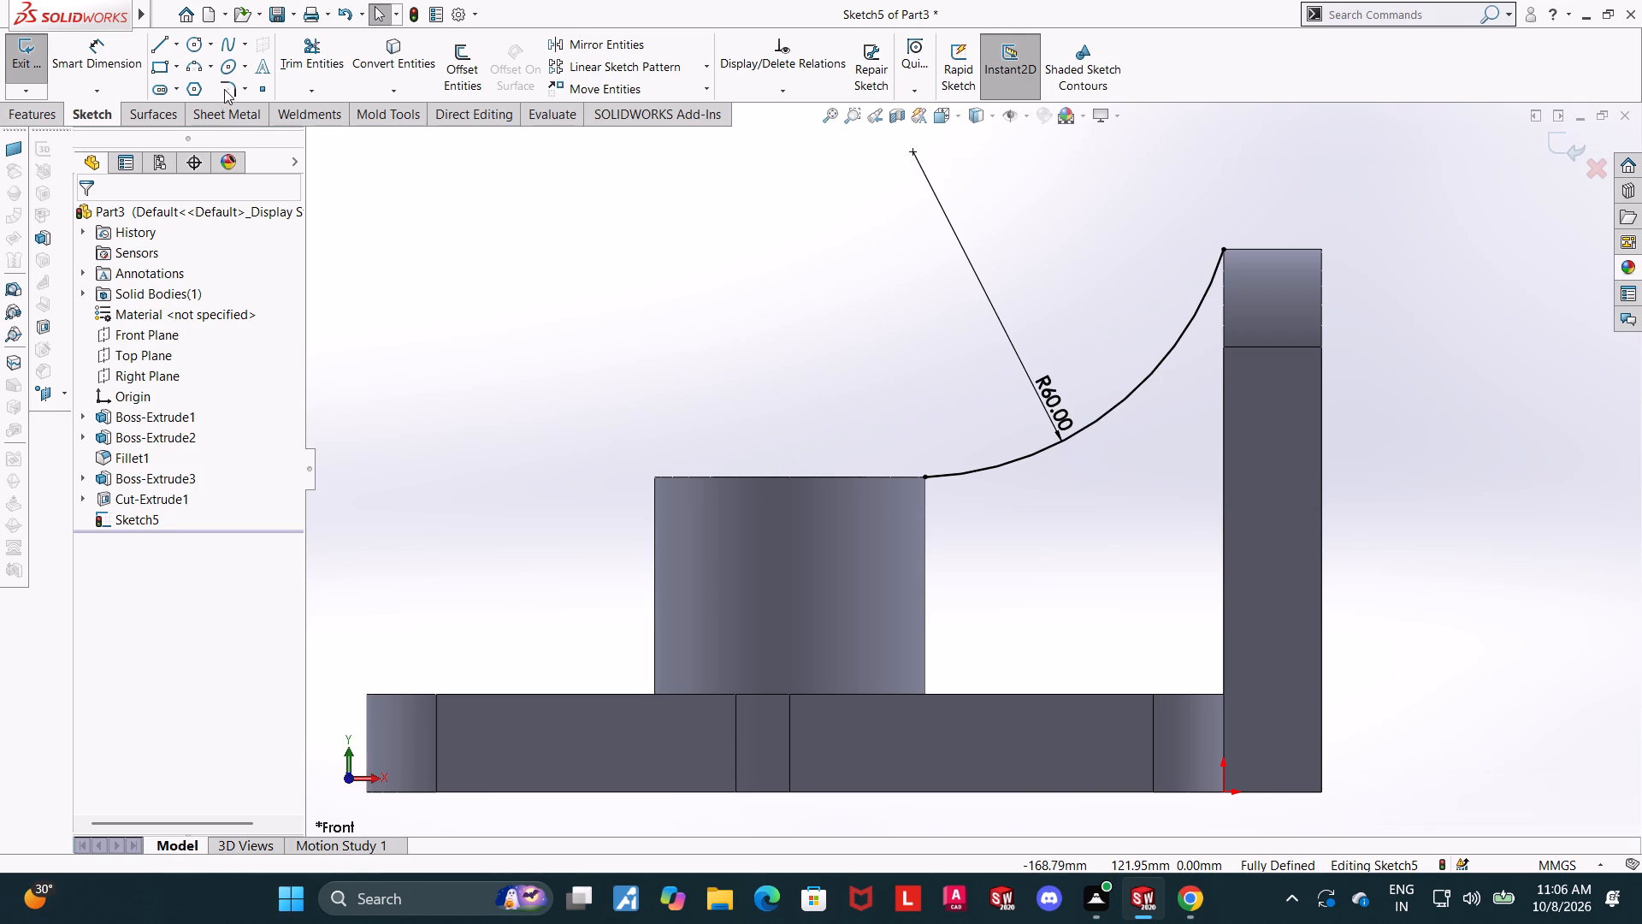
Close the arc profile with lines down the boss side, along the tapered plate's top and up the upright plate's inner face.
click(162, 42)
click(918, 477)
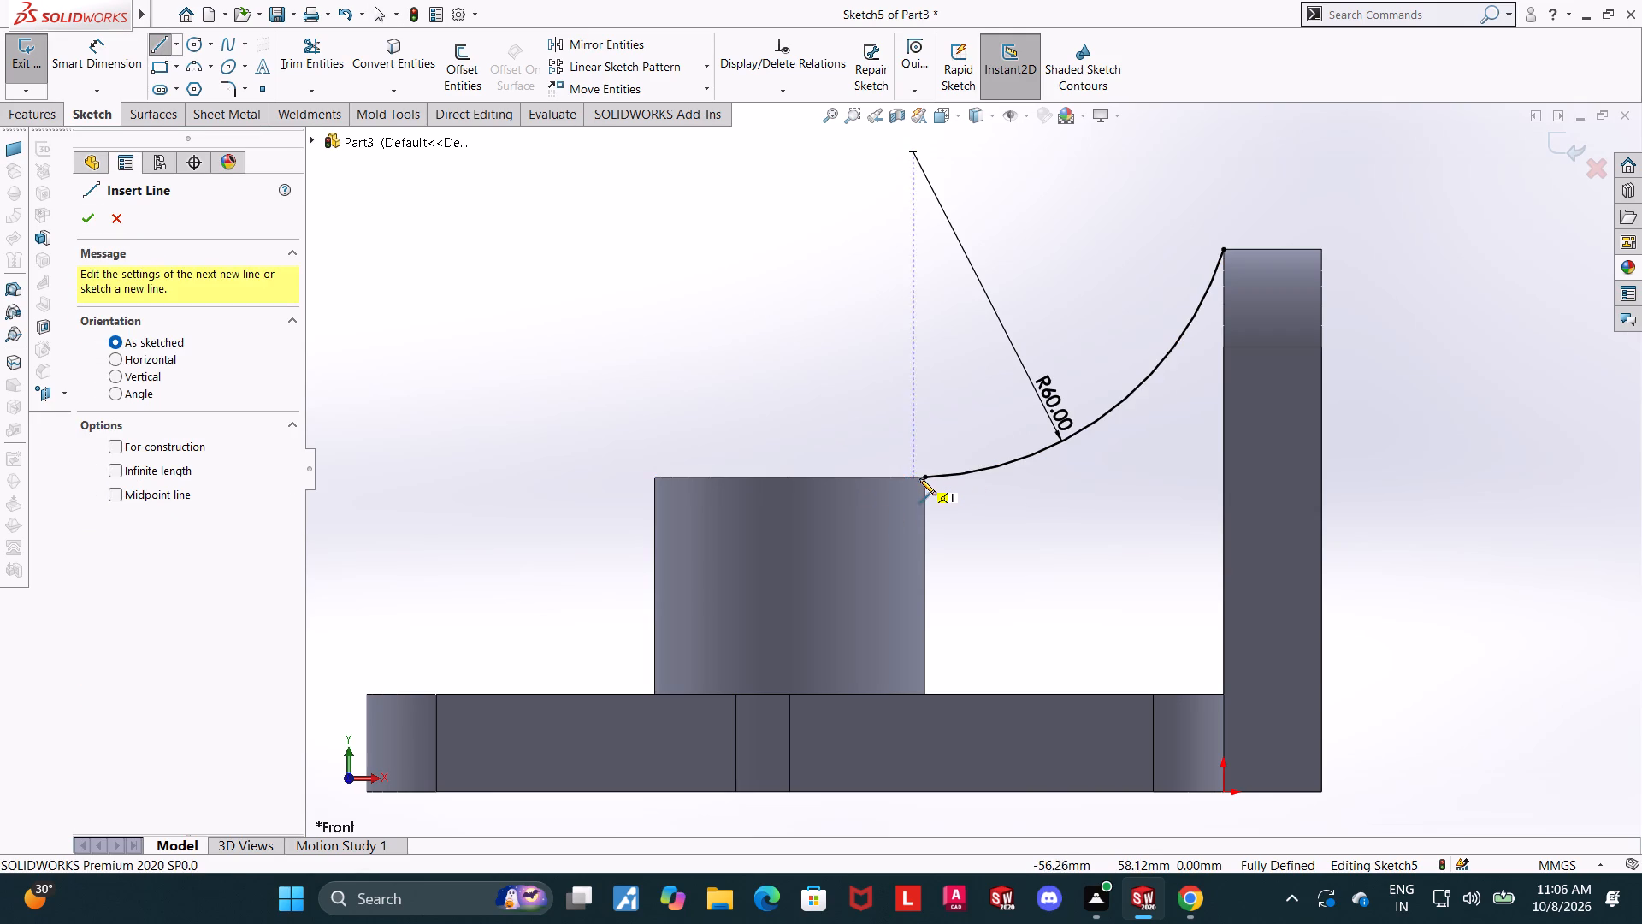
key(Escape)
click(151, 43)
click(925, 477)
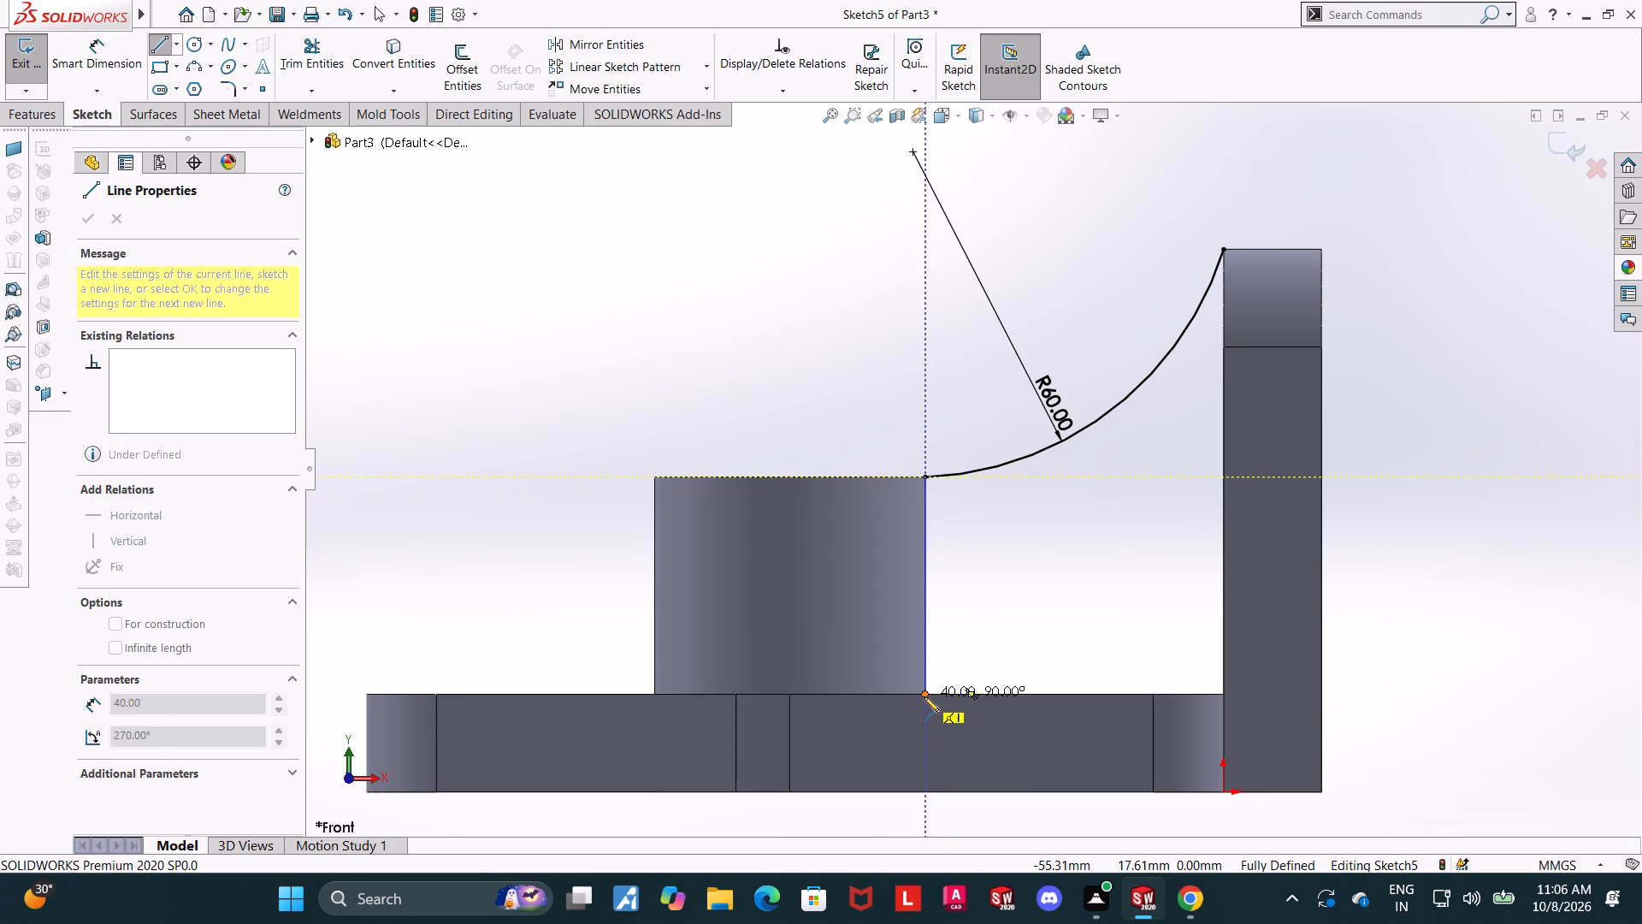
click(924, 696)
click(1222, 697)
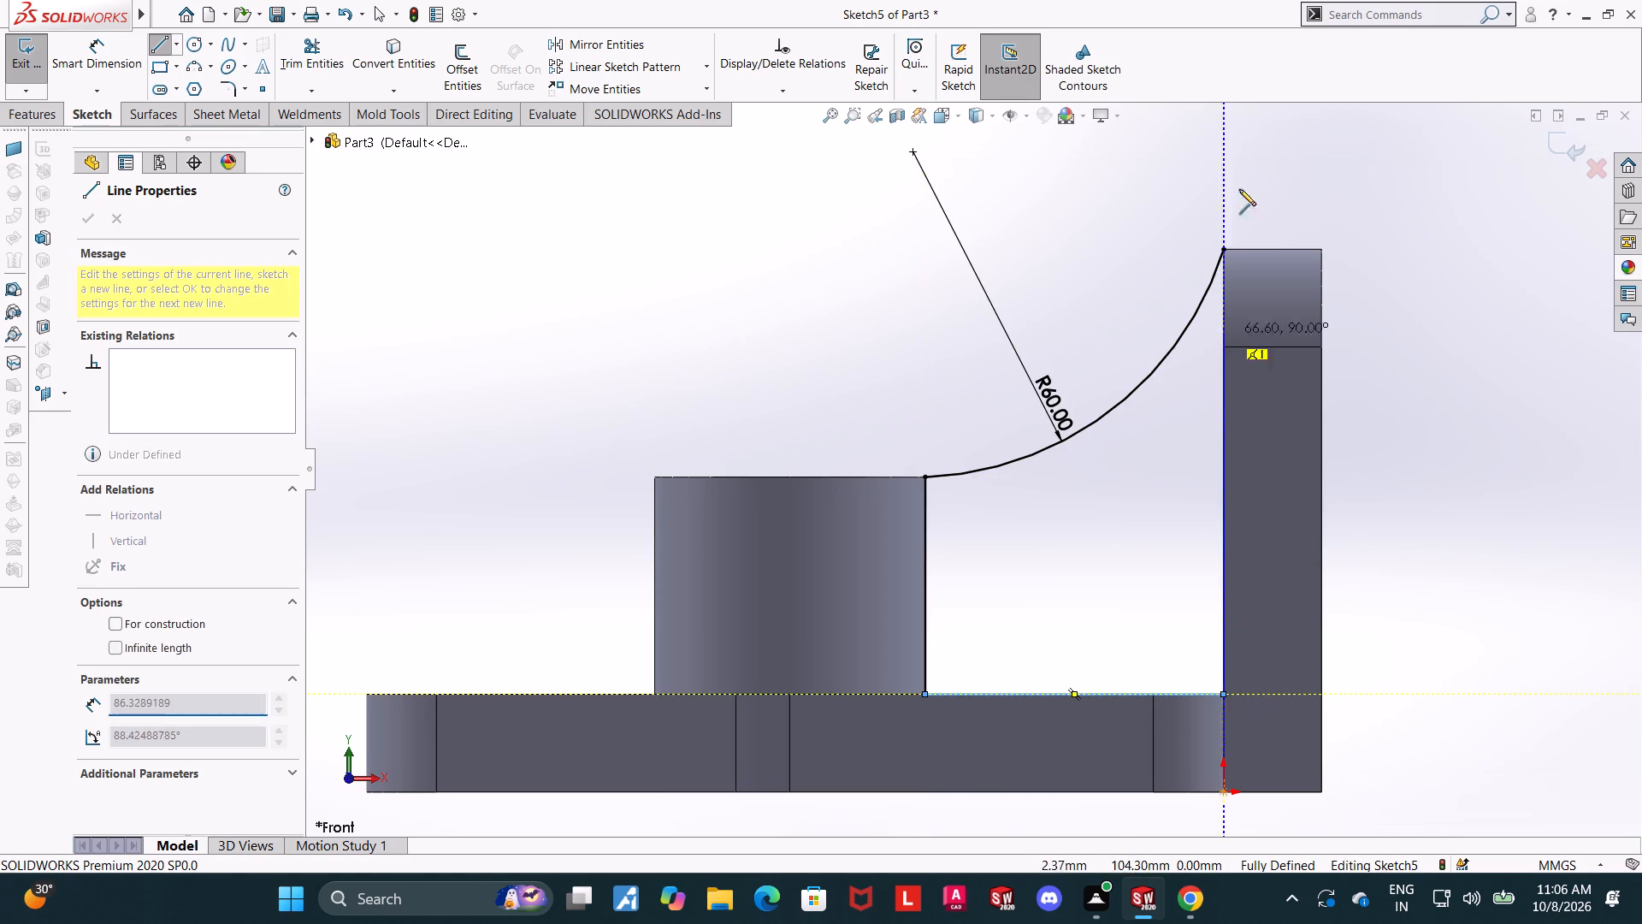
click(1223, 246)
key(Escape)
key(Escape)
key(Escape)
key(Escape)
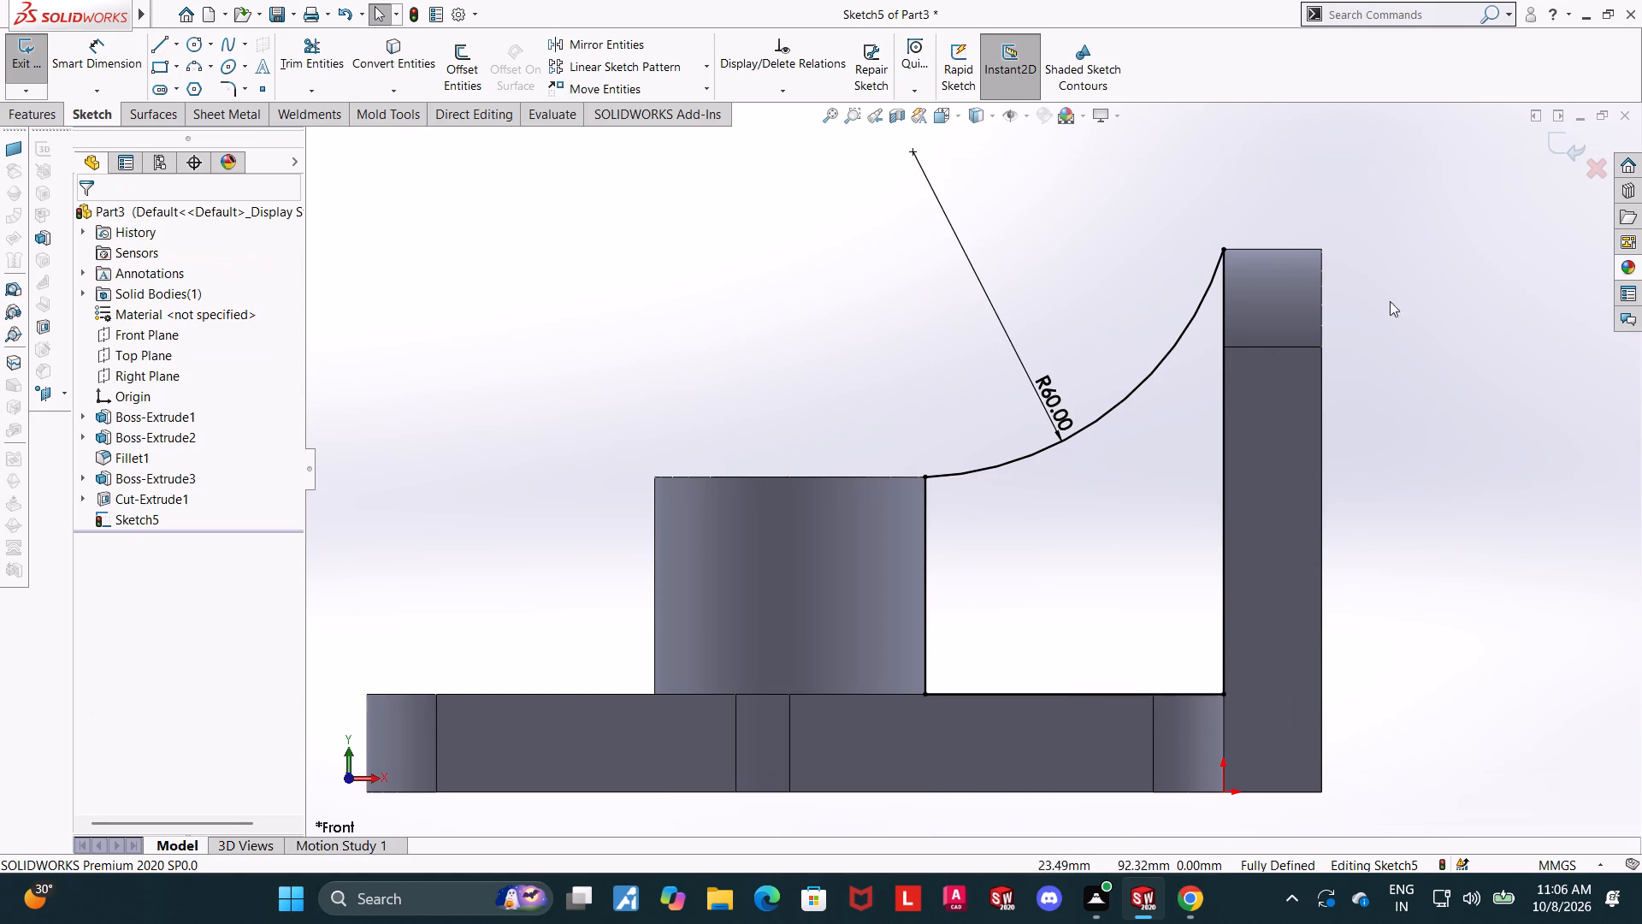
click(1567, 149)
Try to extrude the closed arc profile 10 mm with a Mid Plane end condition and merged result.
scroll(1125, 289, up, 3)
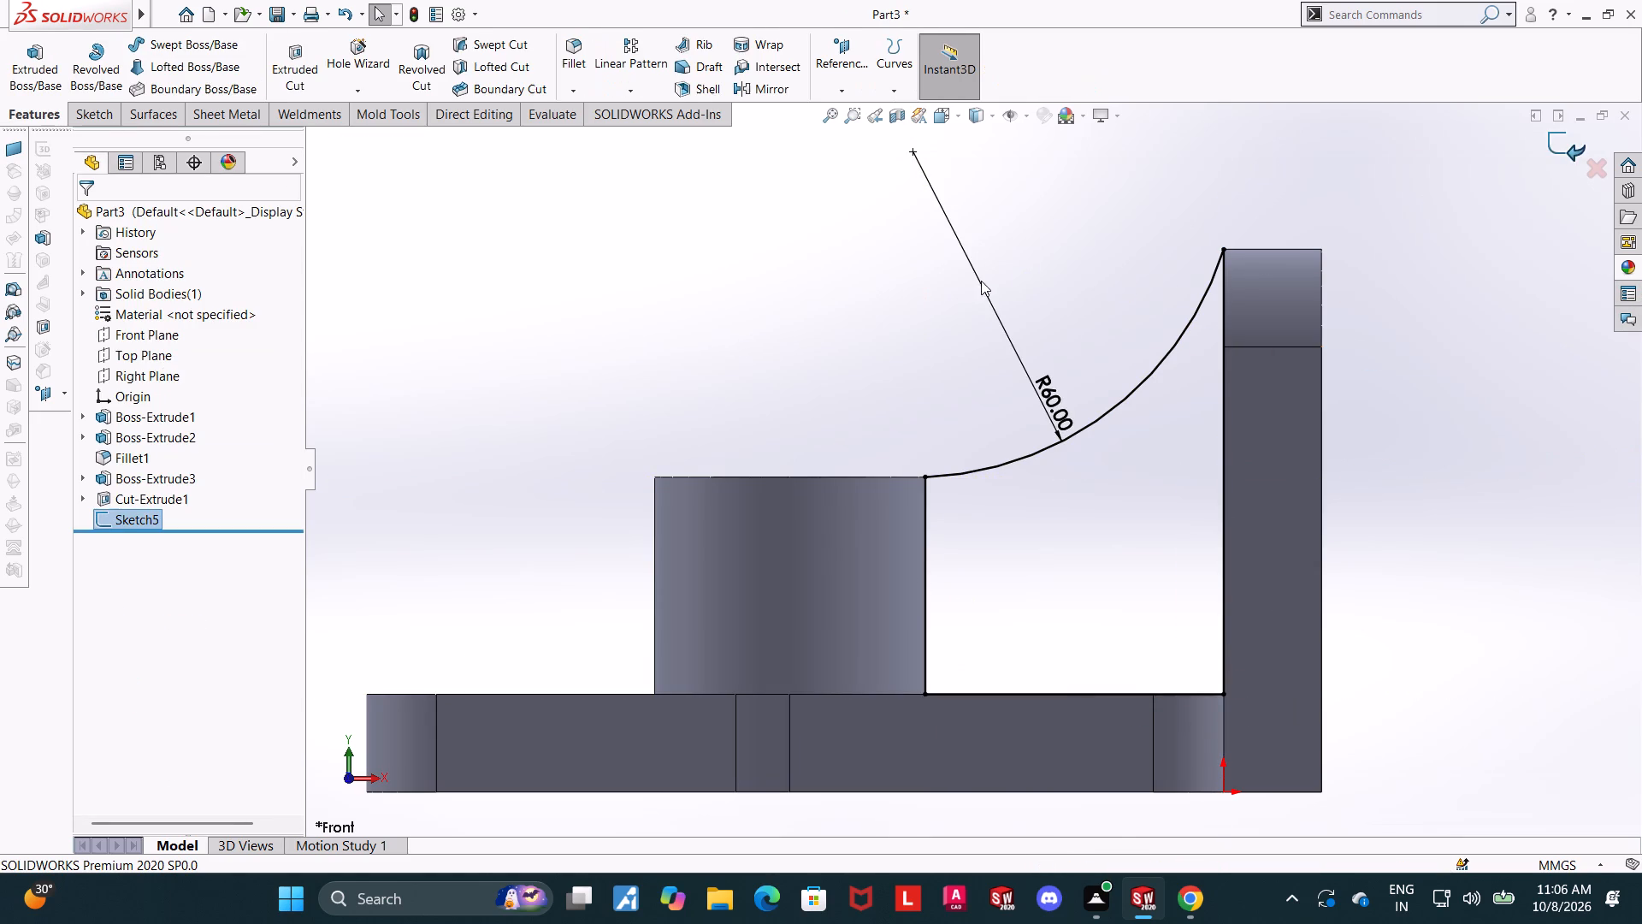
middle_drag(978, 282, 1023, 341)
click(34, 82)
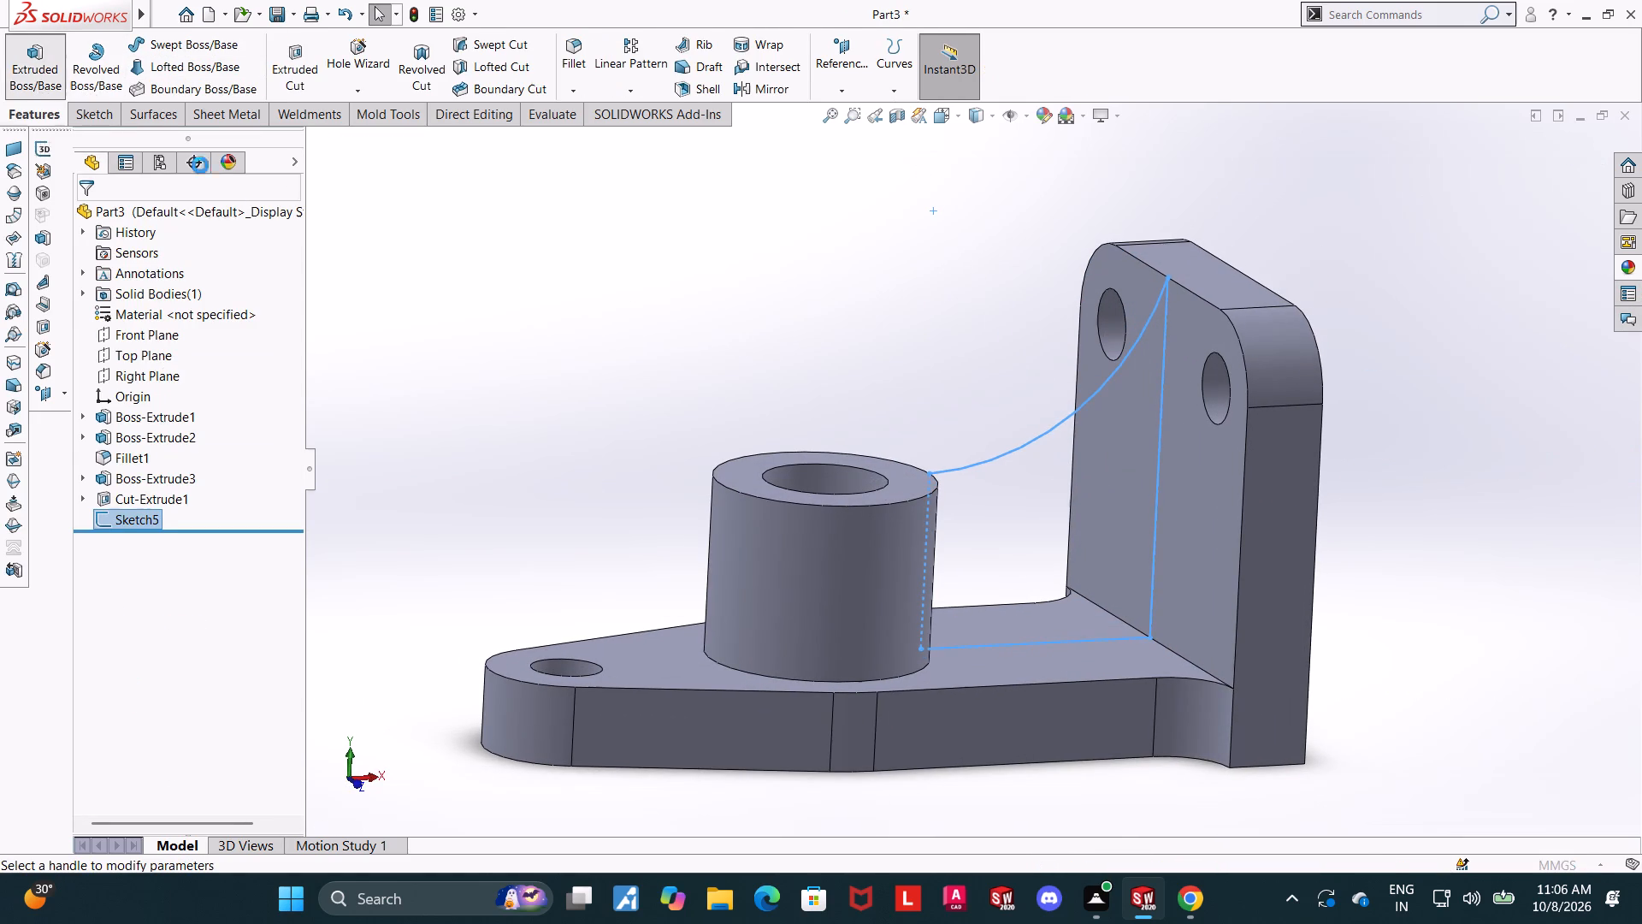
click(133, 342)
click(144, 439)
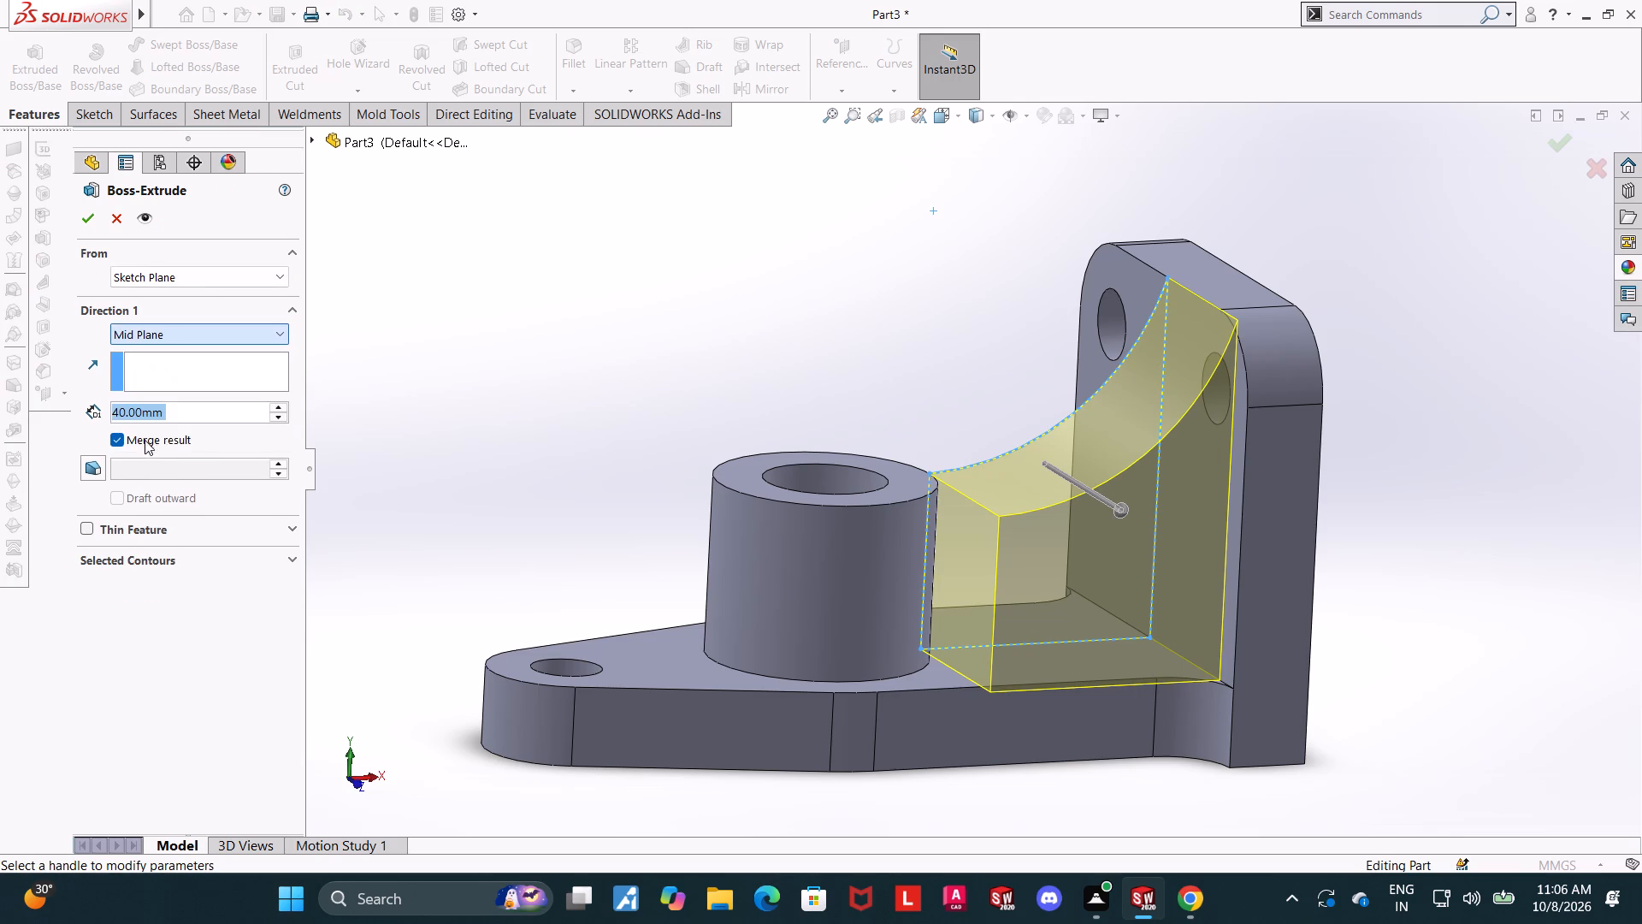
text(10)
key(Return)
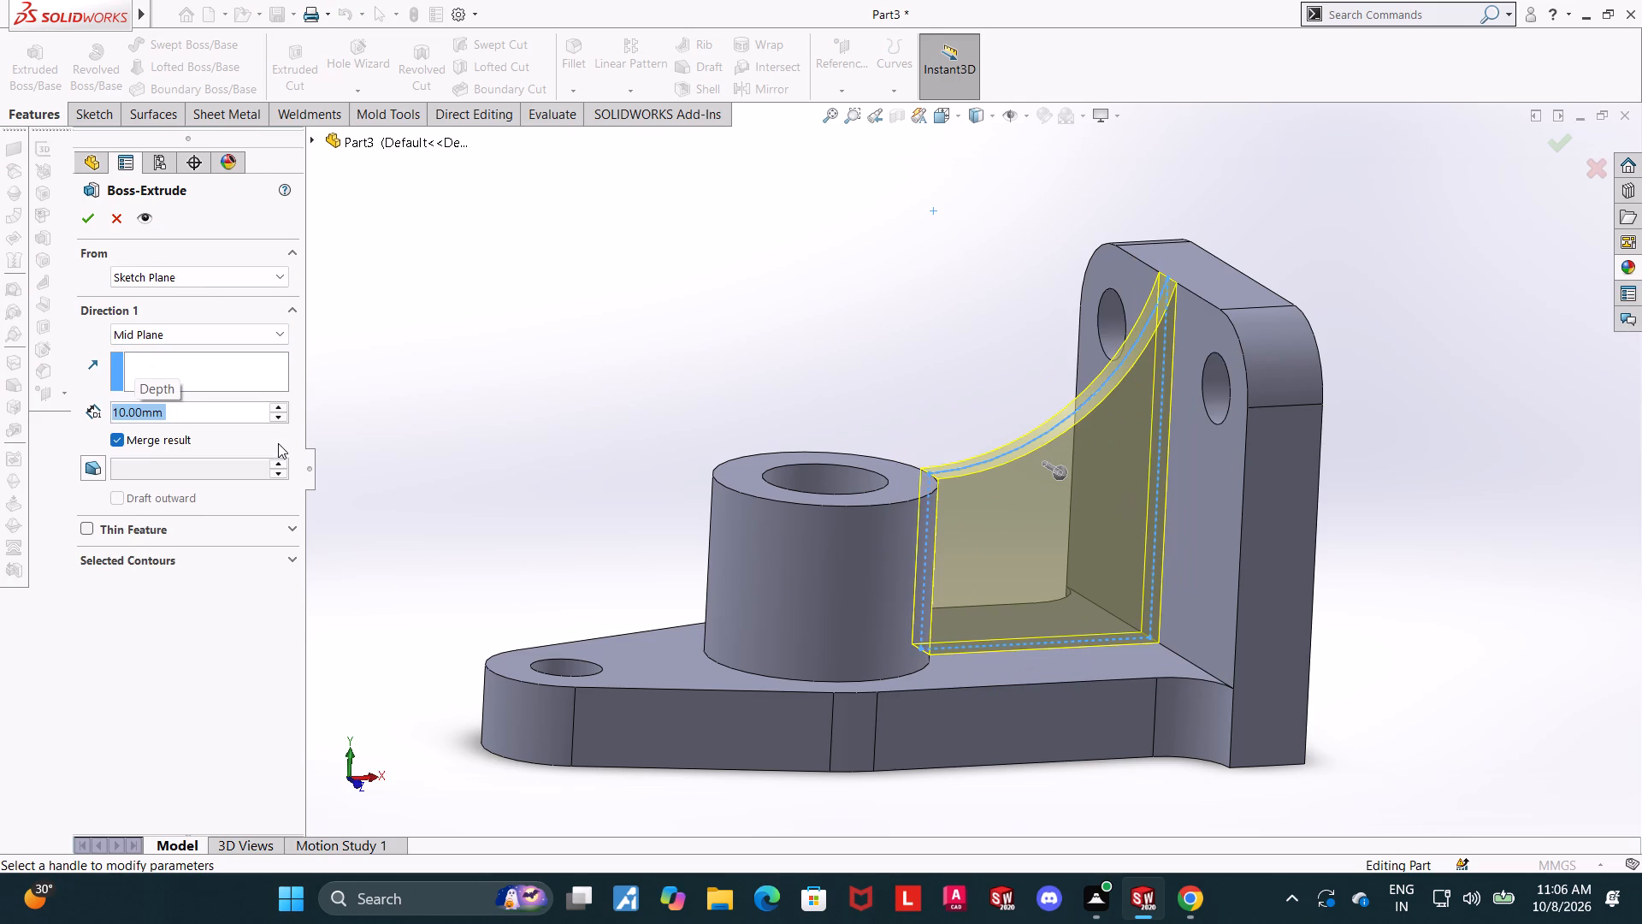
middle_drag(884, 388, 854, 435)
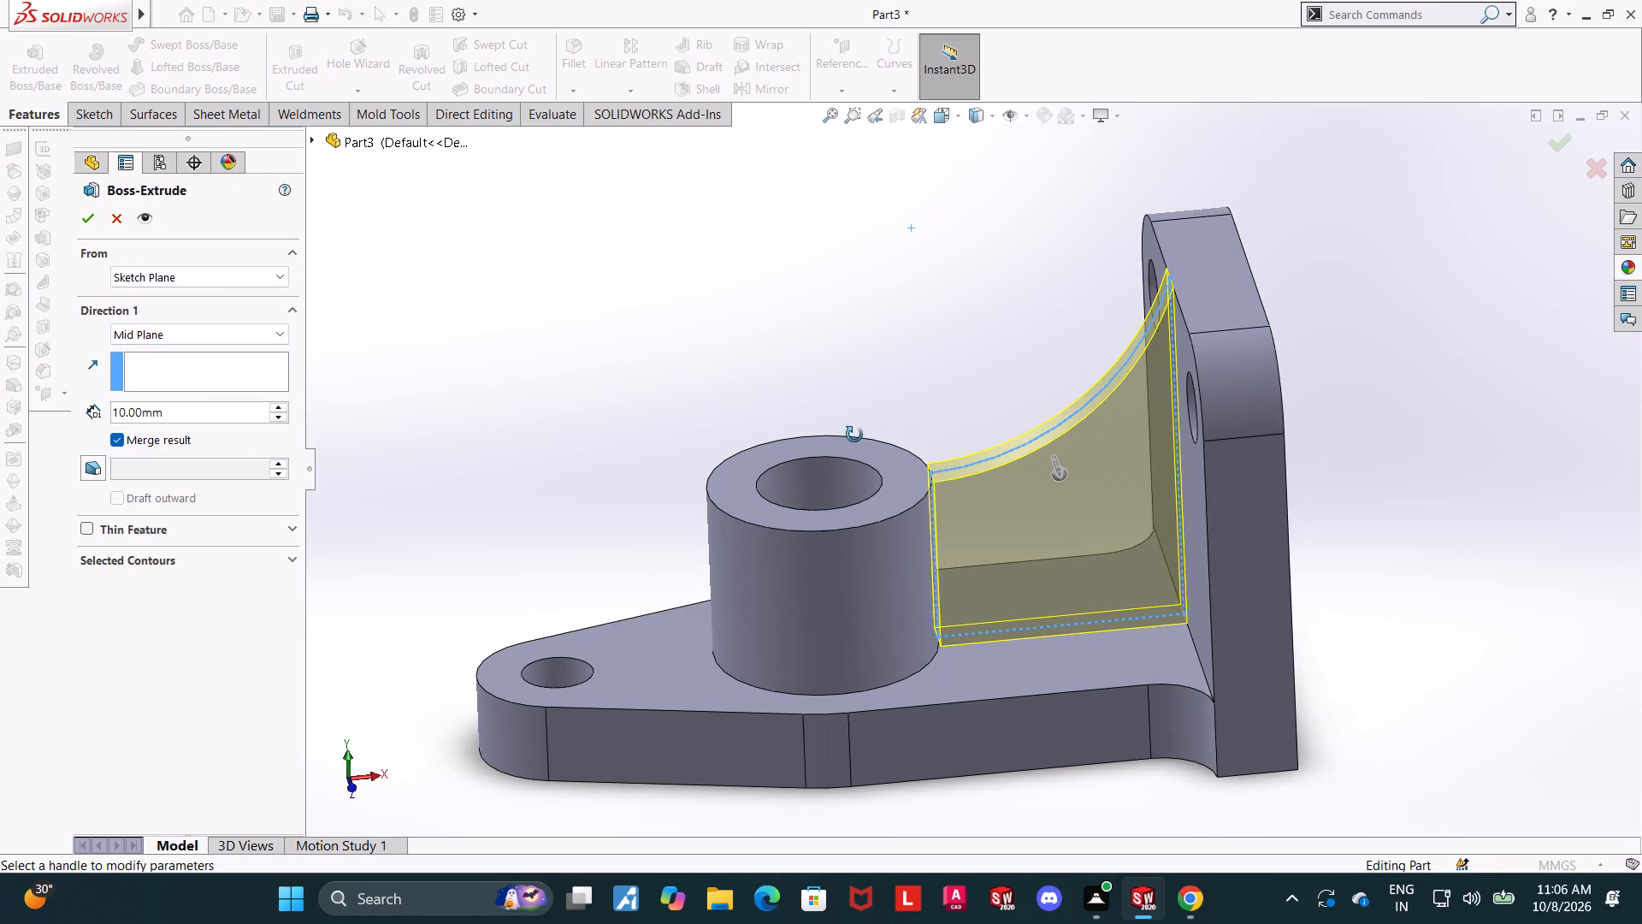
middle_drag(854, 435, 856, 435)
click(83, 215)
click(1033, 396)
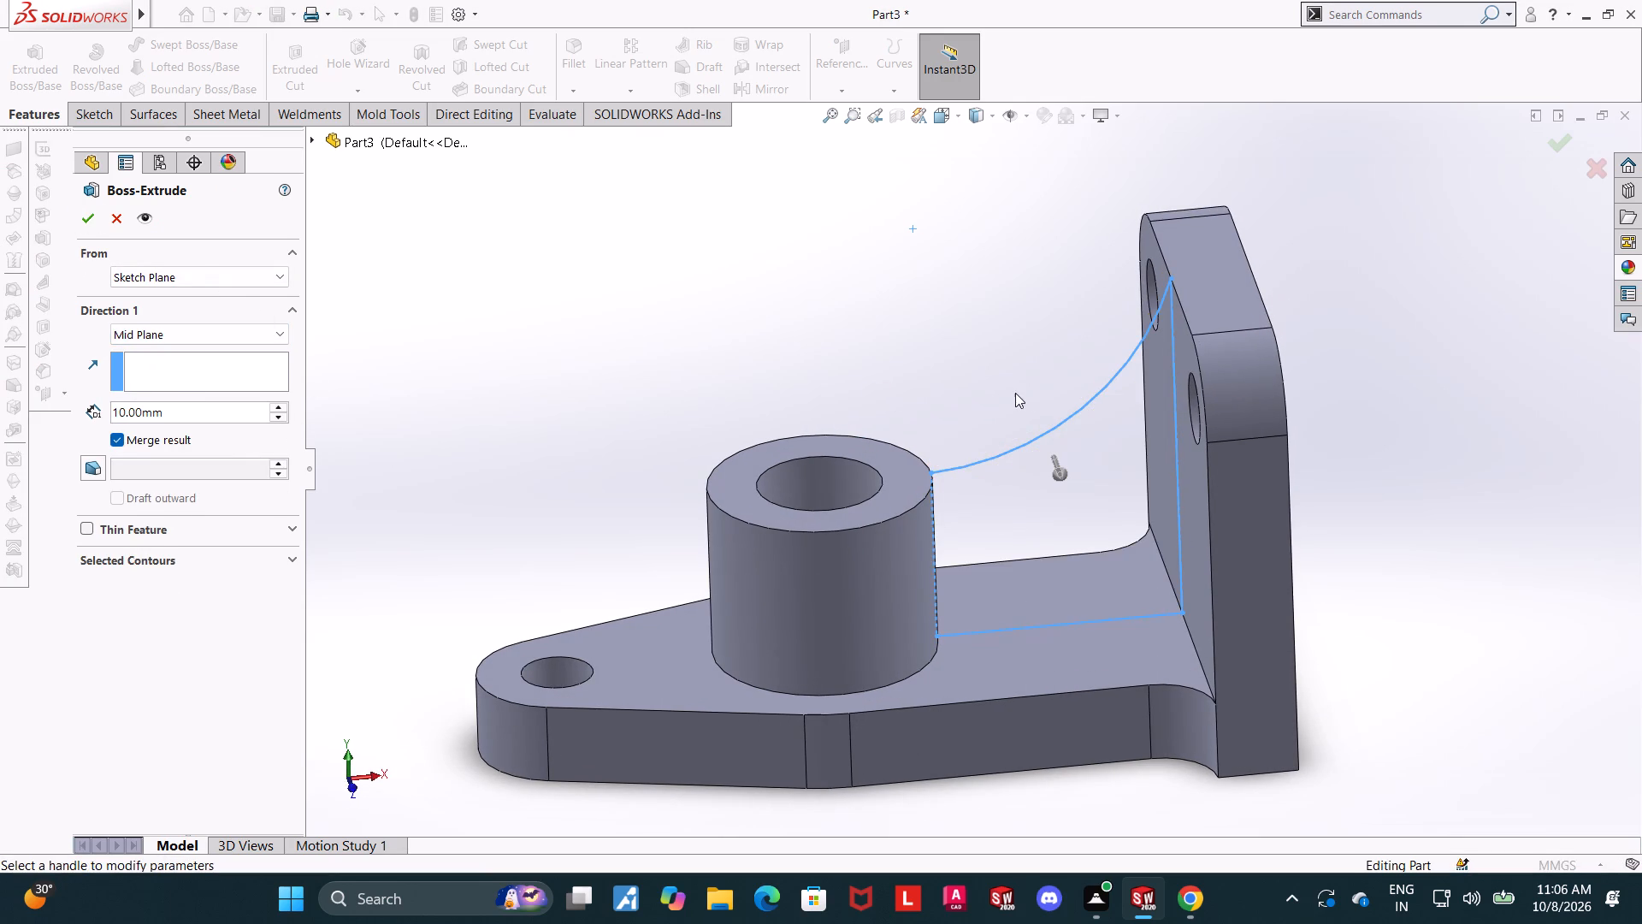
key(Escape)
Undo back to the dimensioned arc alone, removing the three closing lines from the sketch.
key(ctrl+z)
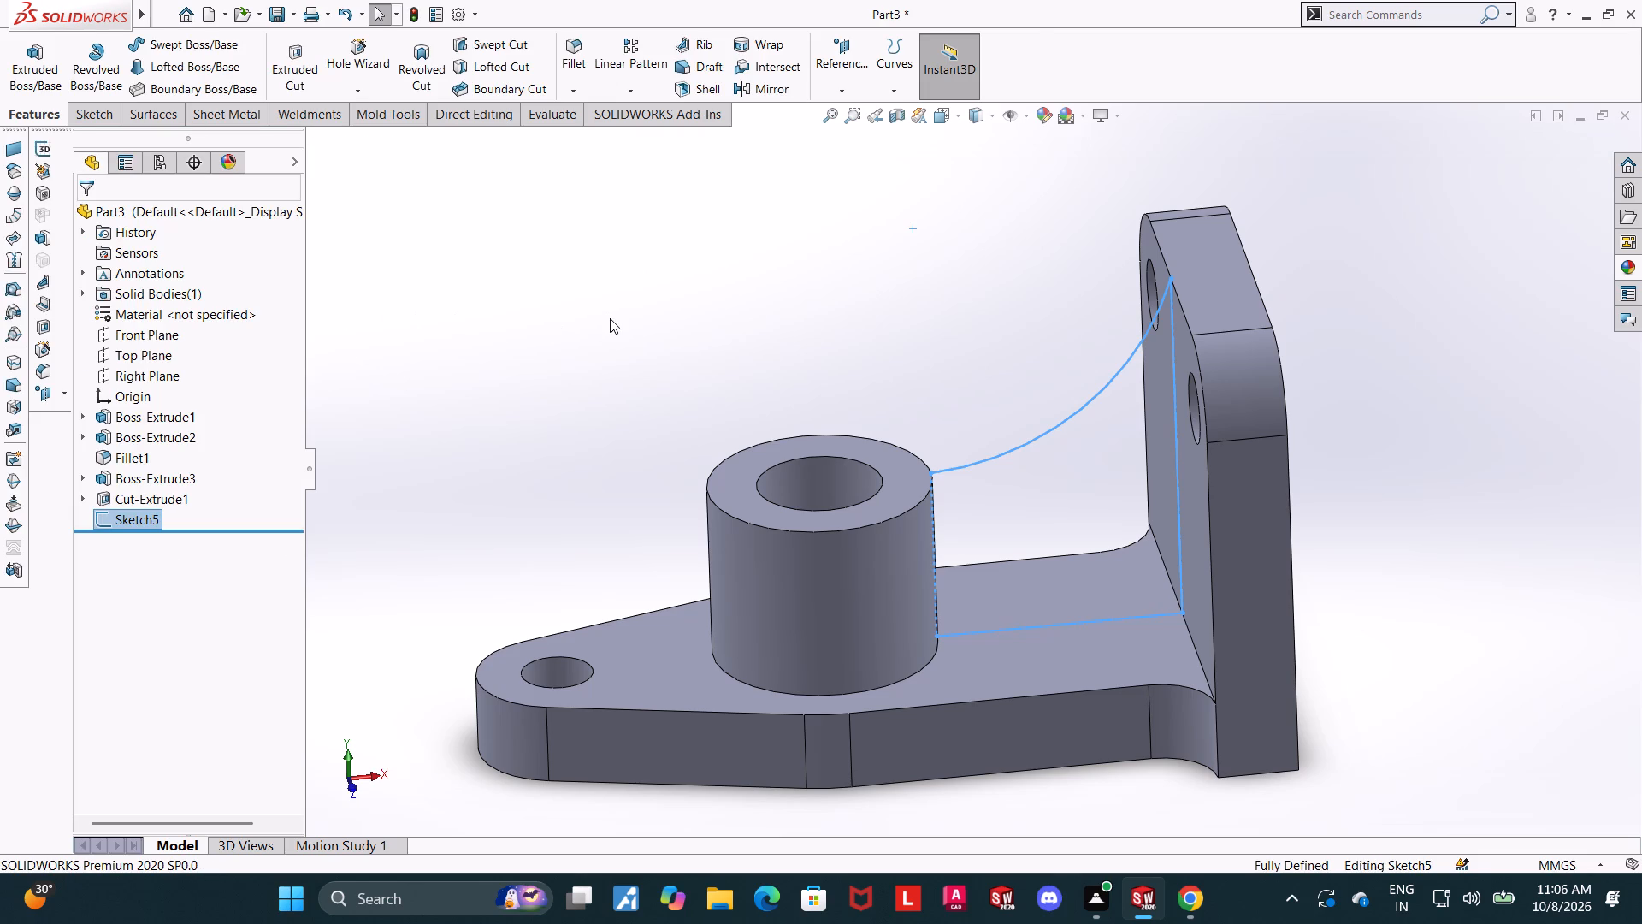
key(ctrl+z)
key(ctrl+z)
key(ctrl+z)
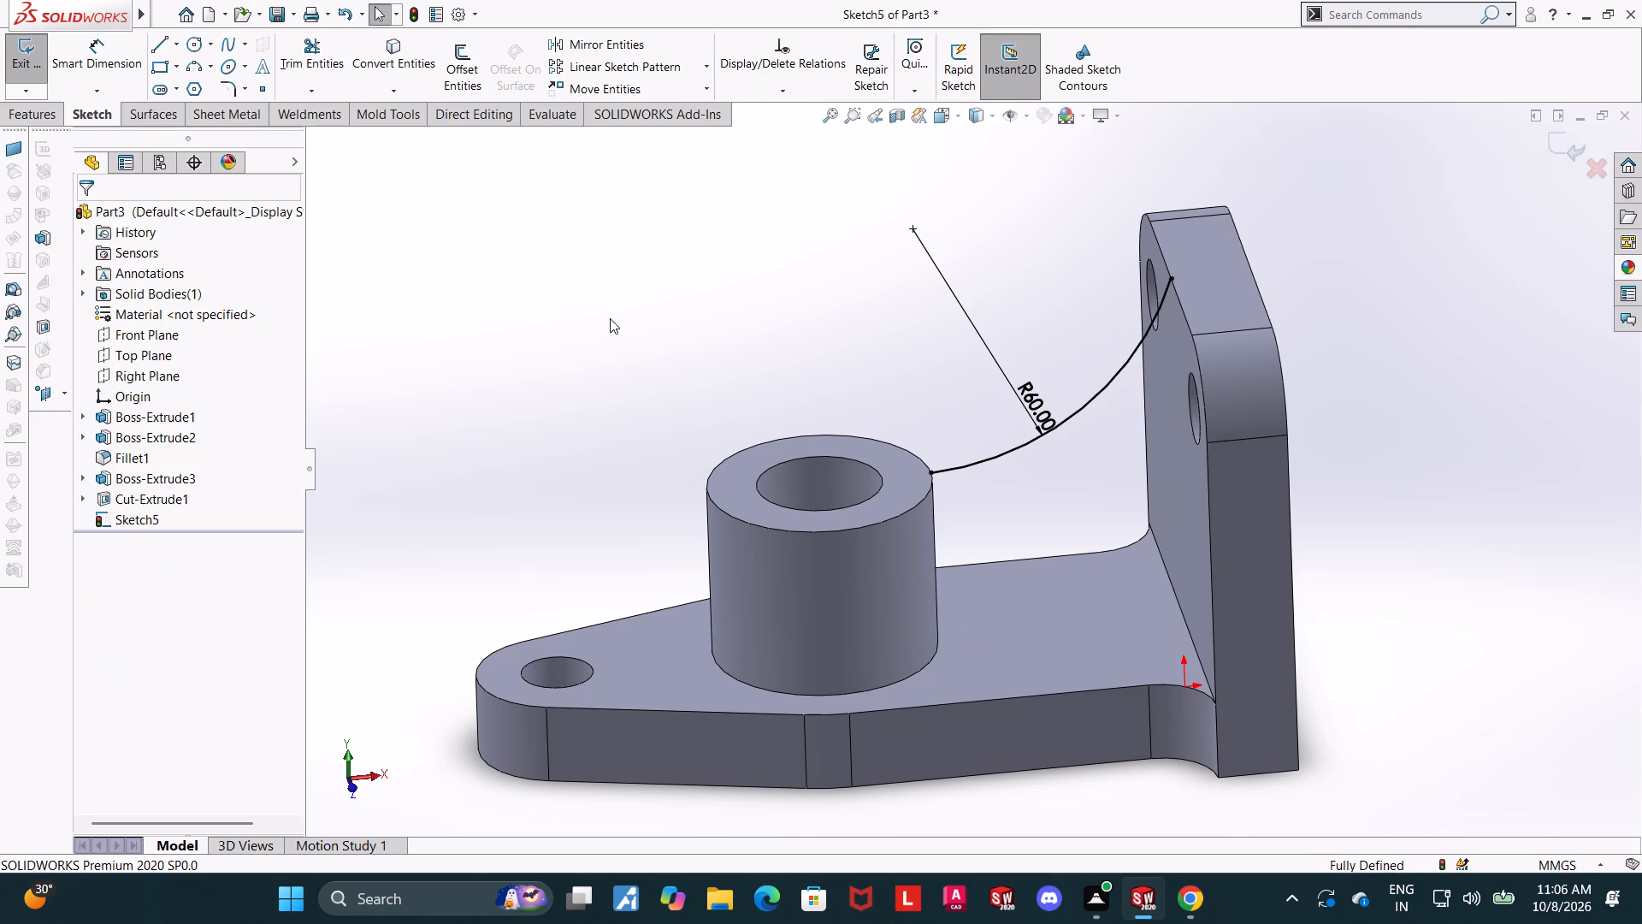
Finish the arc sketch and create a Rib from it, 10 mm thick on both sides, between the boss and upright plate.
click(1552, 148)
click(704, 47)
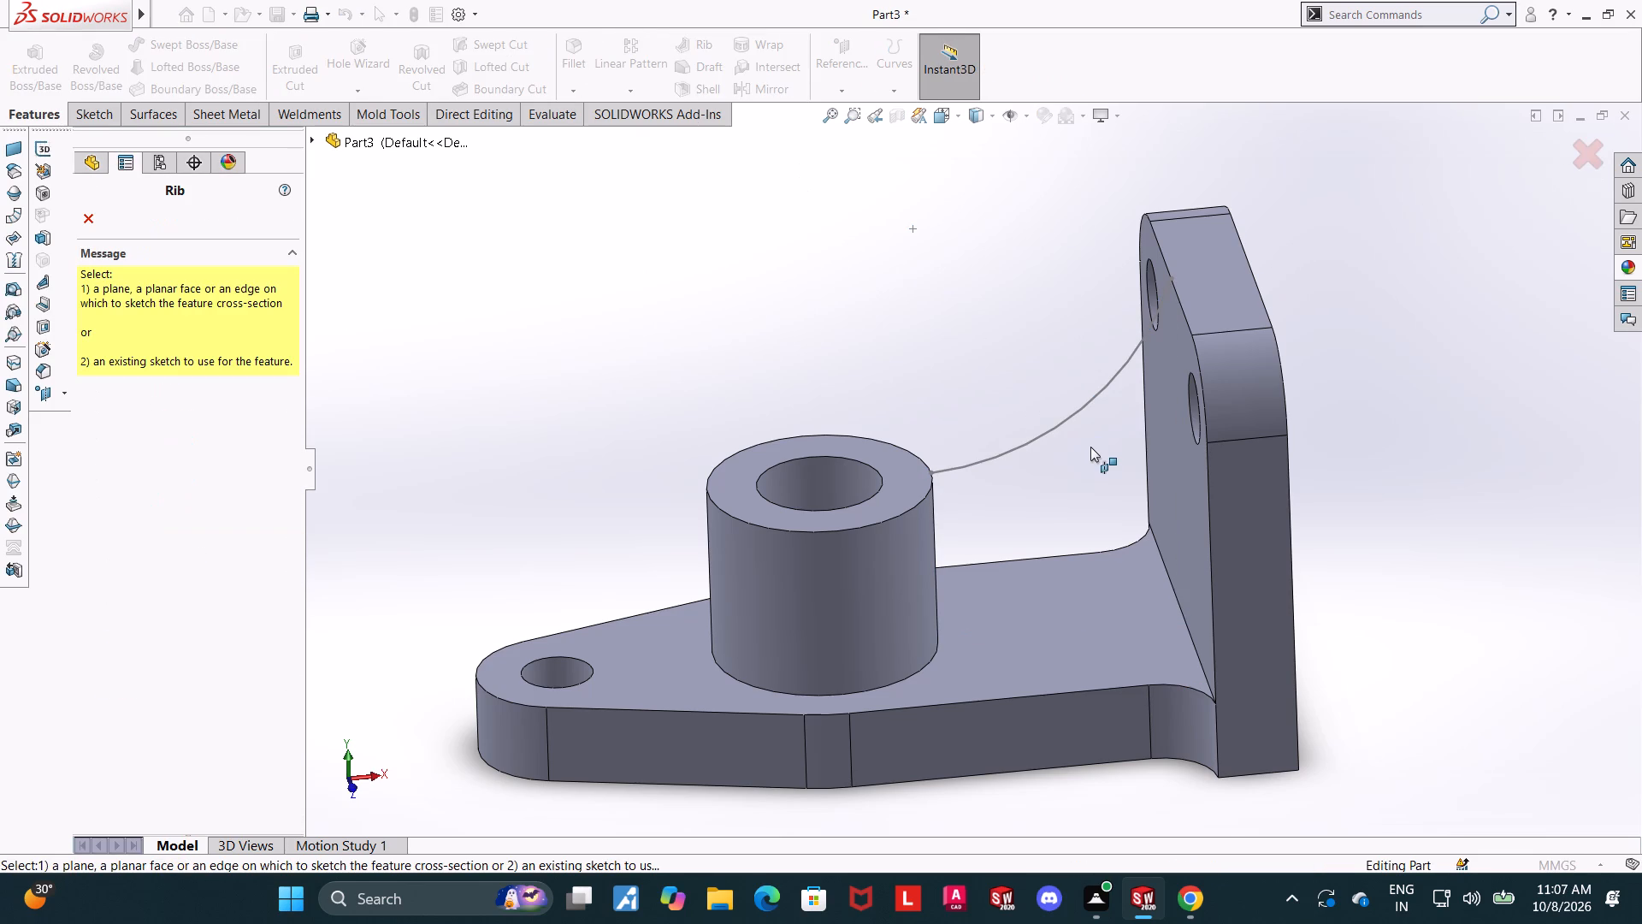
click(1058, 427)
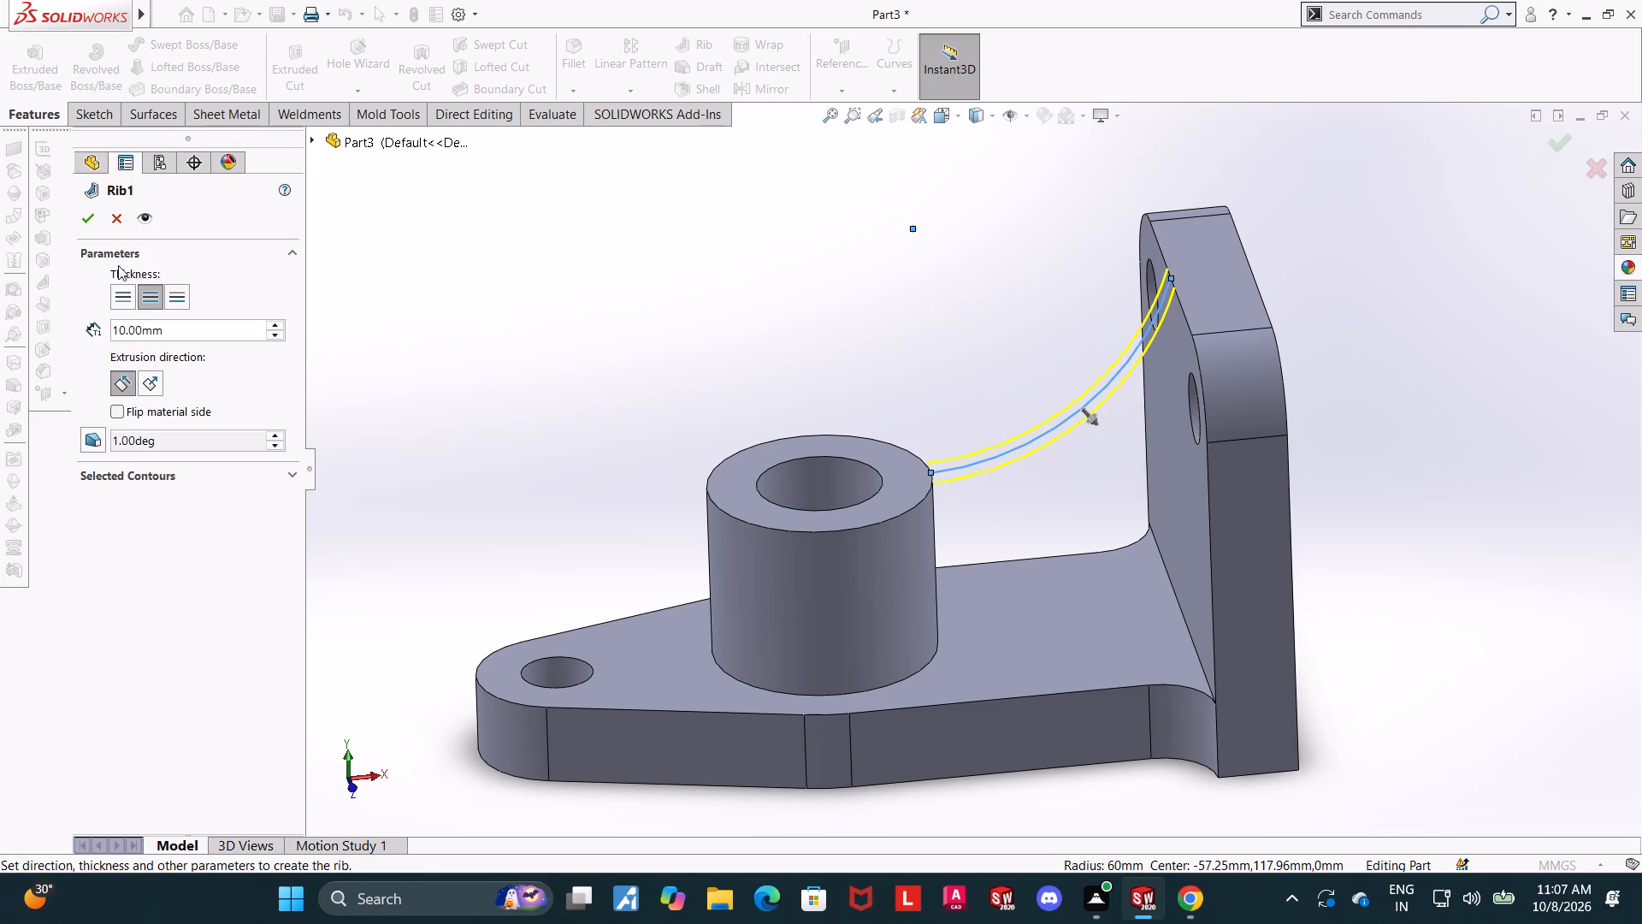
click(90, 225)
click(716, 282)
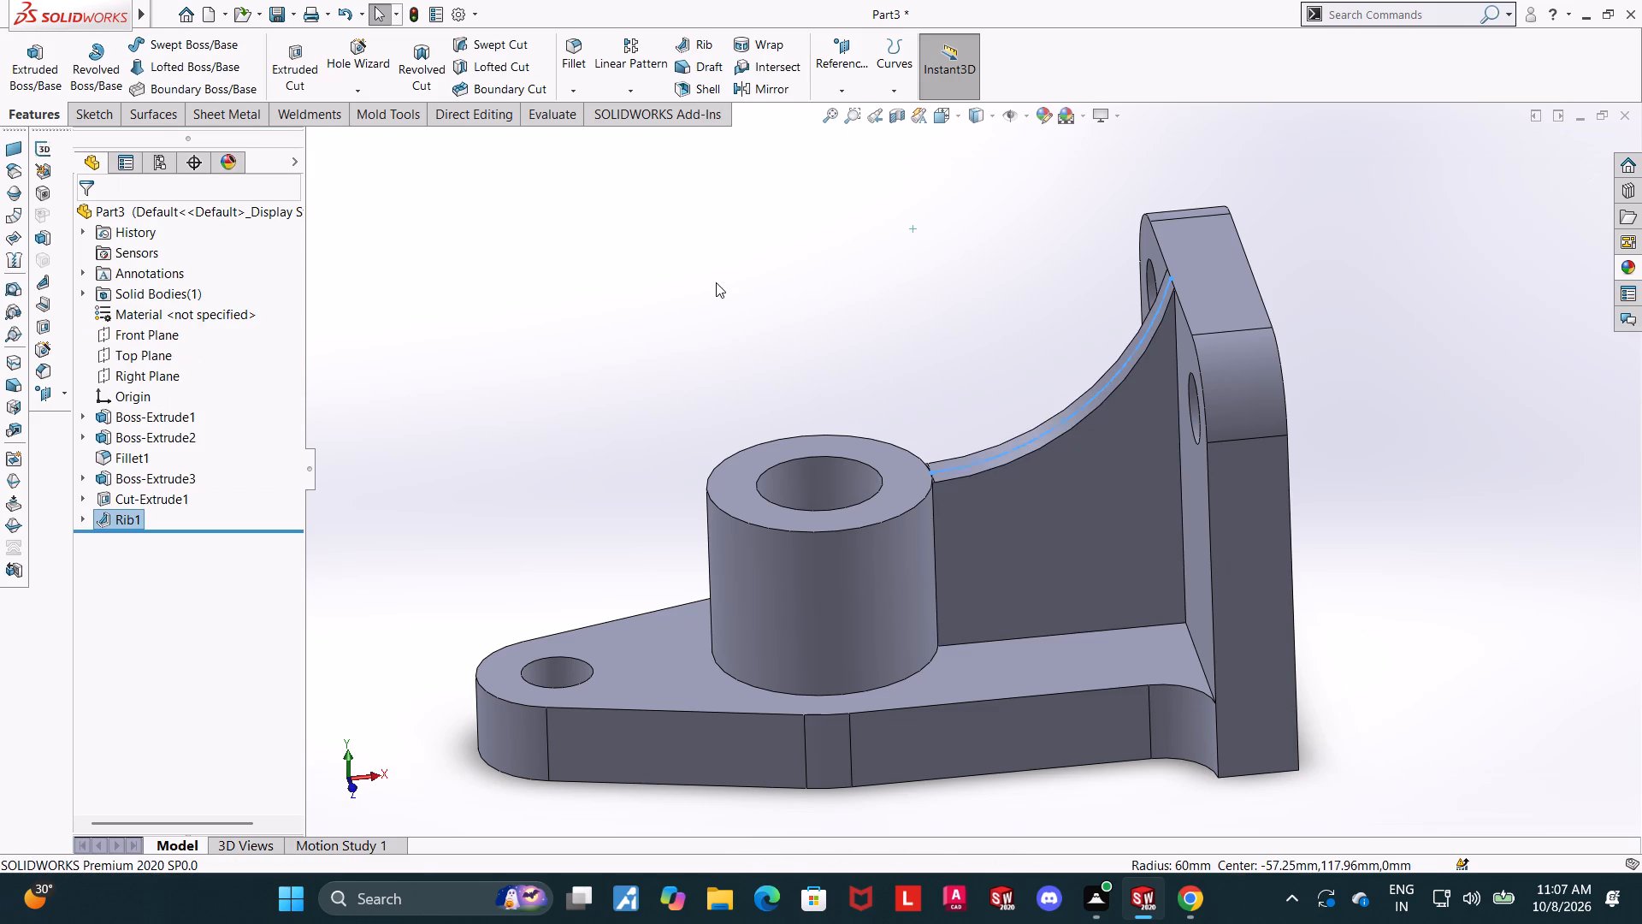
Examine the rib's shape and how it meets the boss's top edge and the upright plate.
middle_drag(1015, 437, 995, 566)
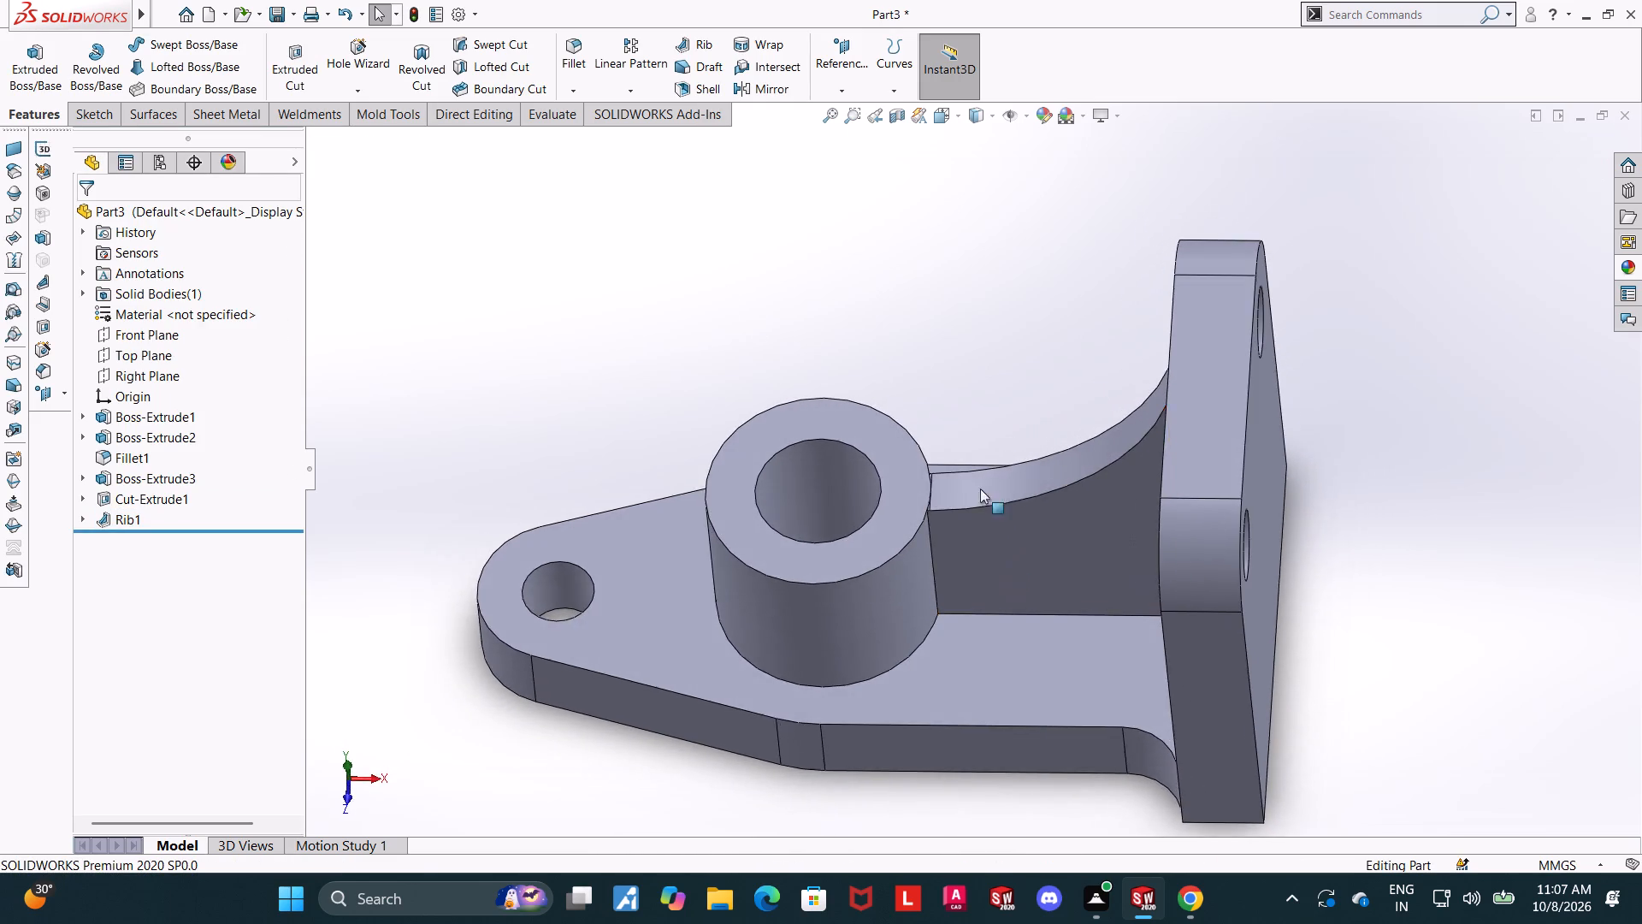
scroll(977, 473, down, 8)
middle_drag(987, 515, 997, 578)
scroll(936, 489, up, 4)
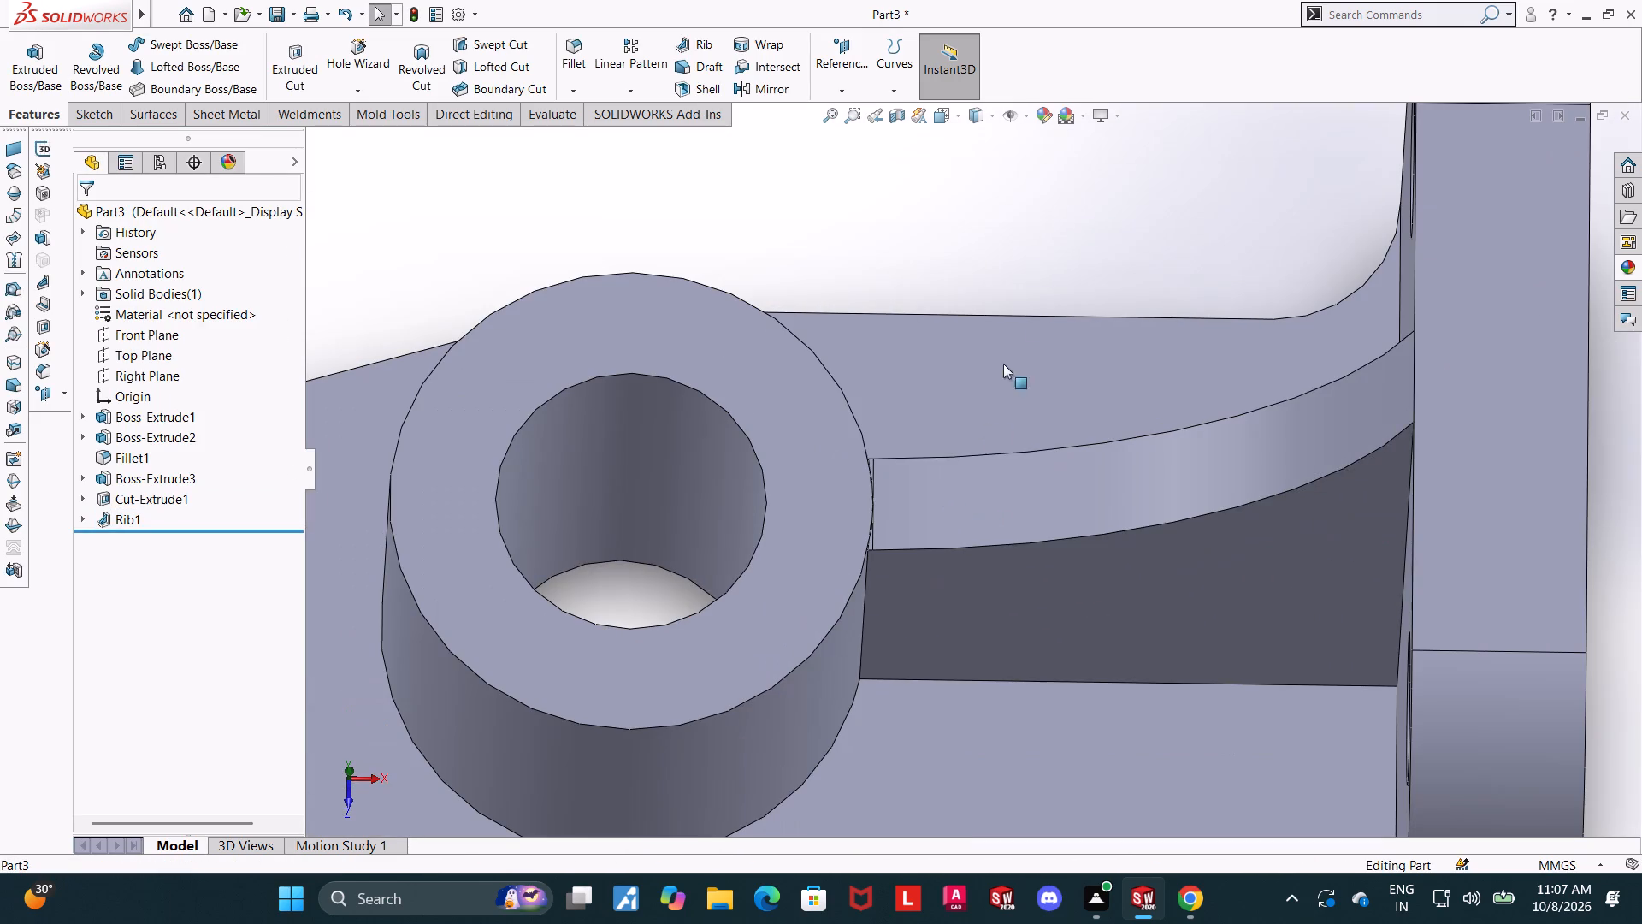
click(1019, 249)
middle_drag(985, 601, 1024, 382)
scroll(1025, 385, up, 4)
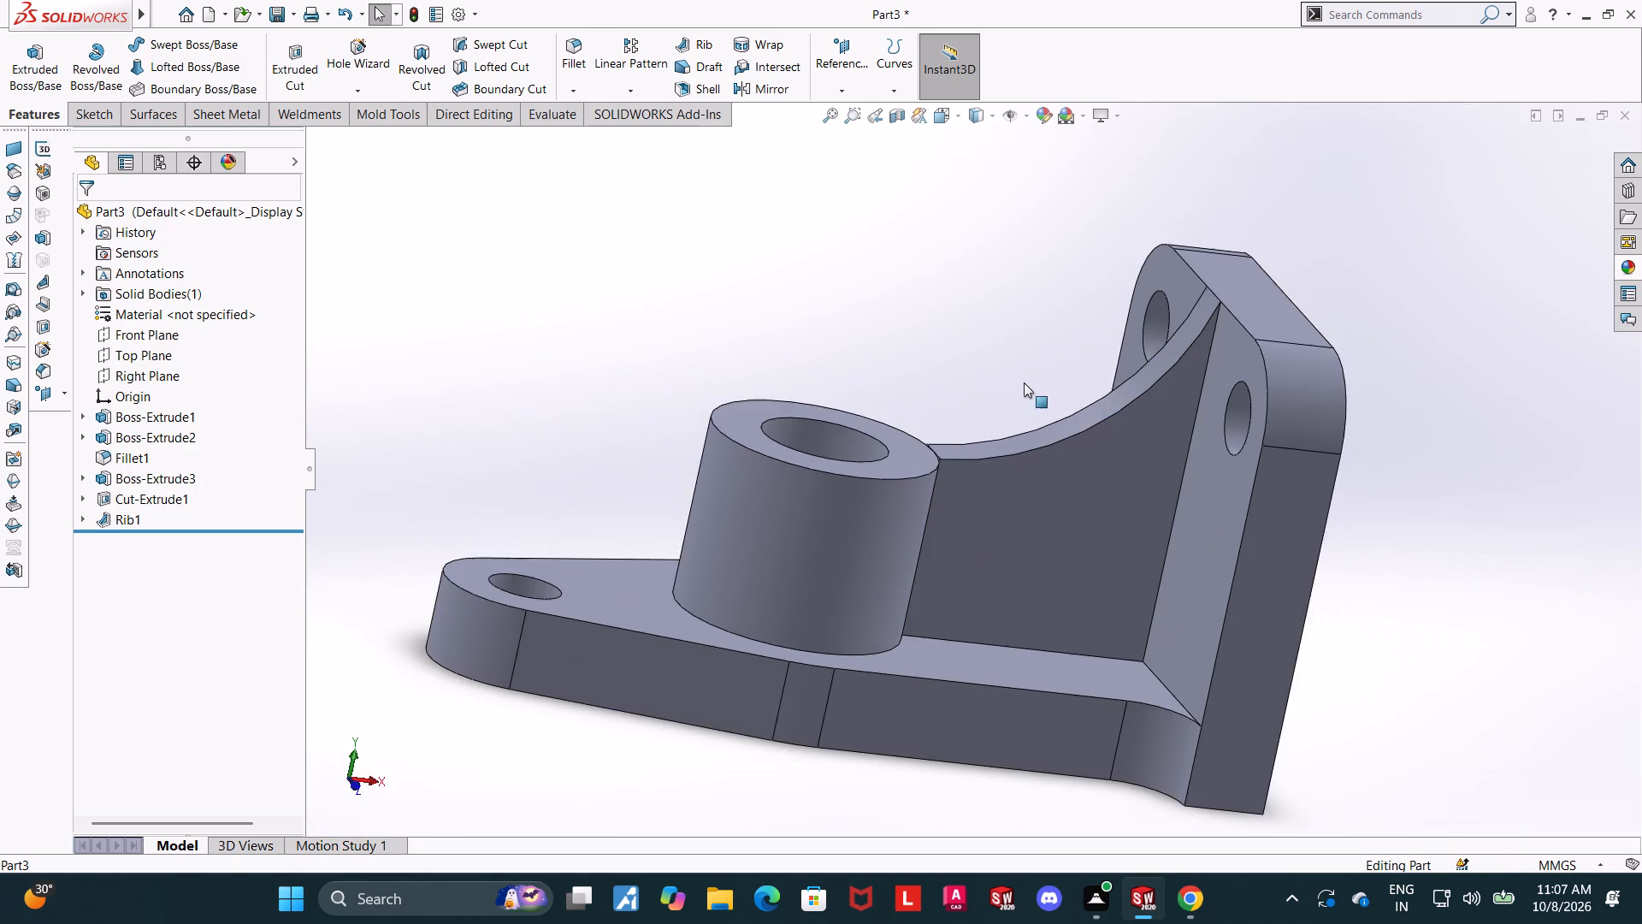
middle_drag(1322, 546, 1300, 666)
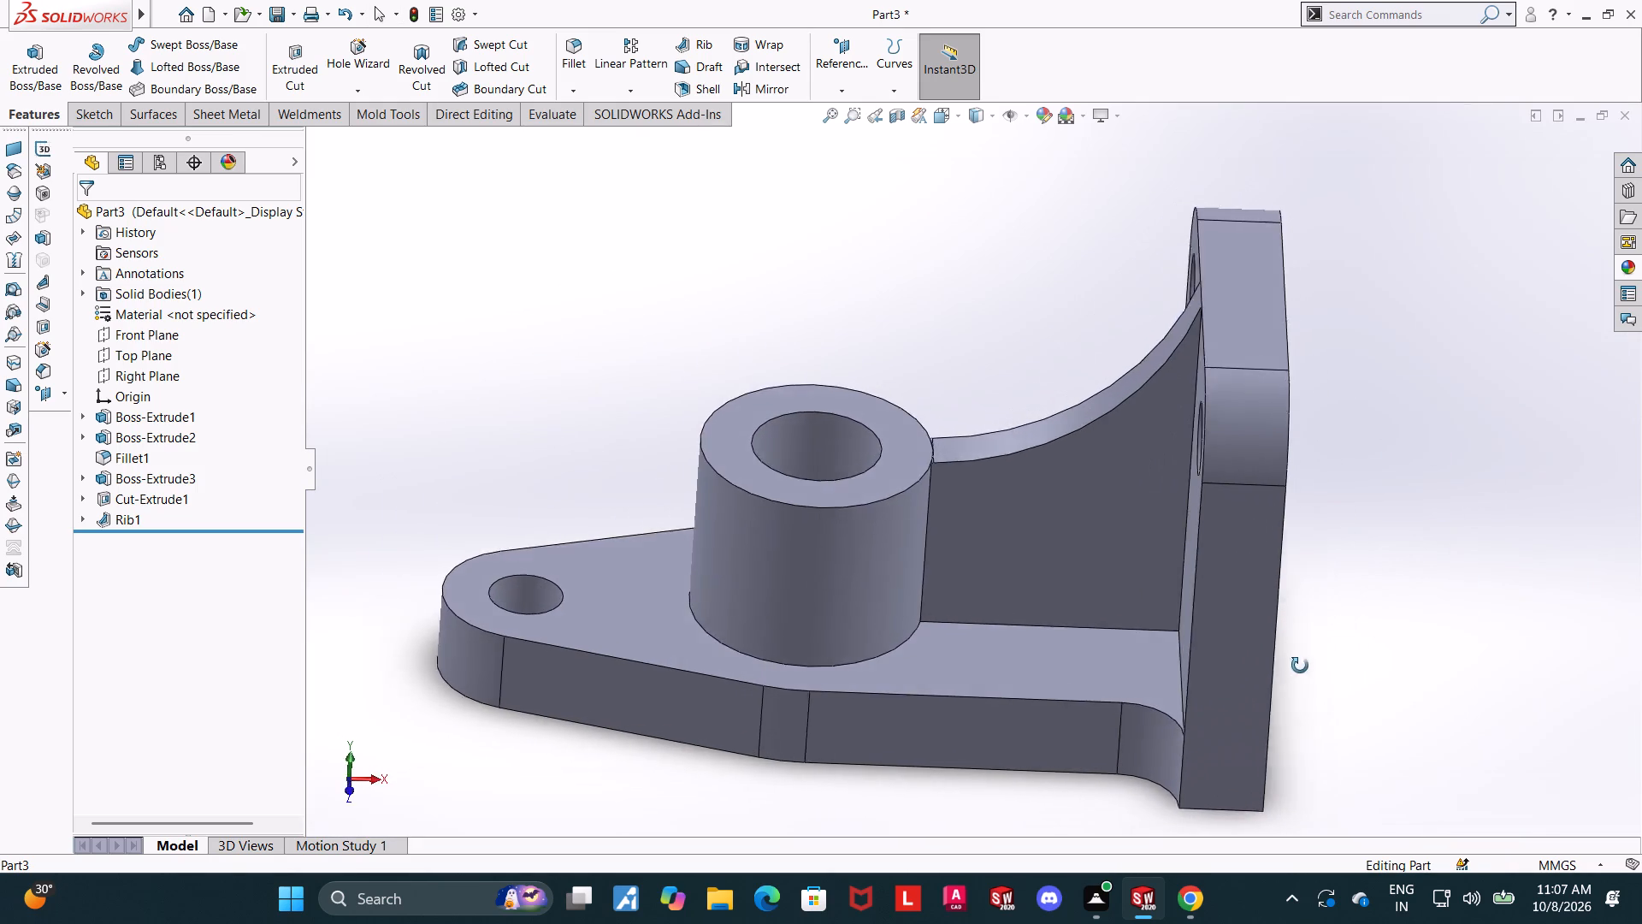
middle_drag(1300, 666, 1320, 614)
scroll(1010, 552, down, 1)
scroll(1064, 541, up, 1)
middle_drag(1100, 489, 1134, 495)
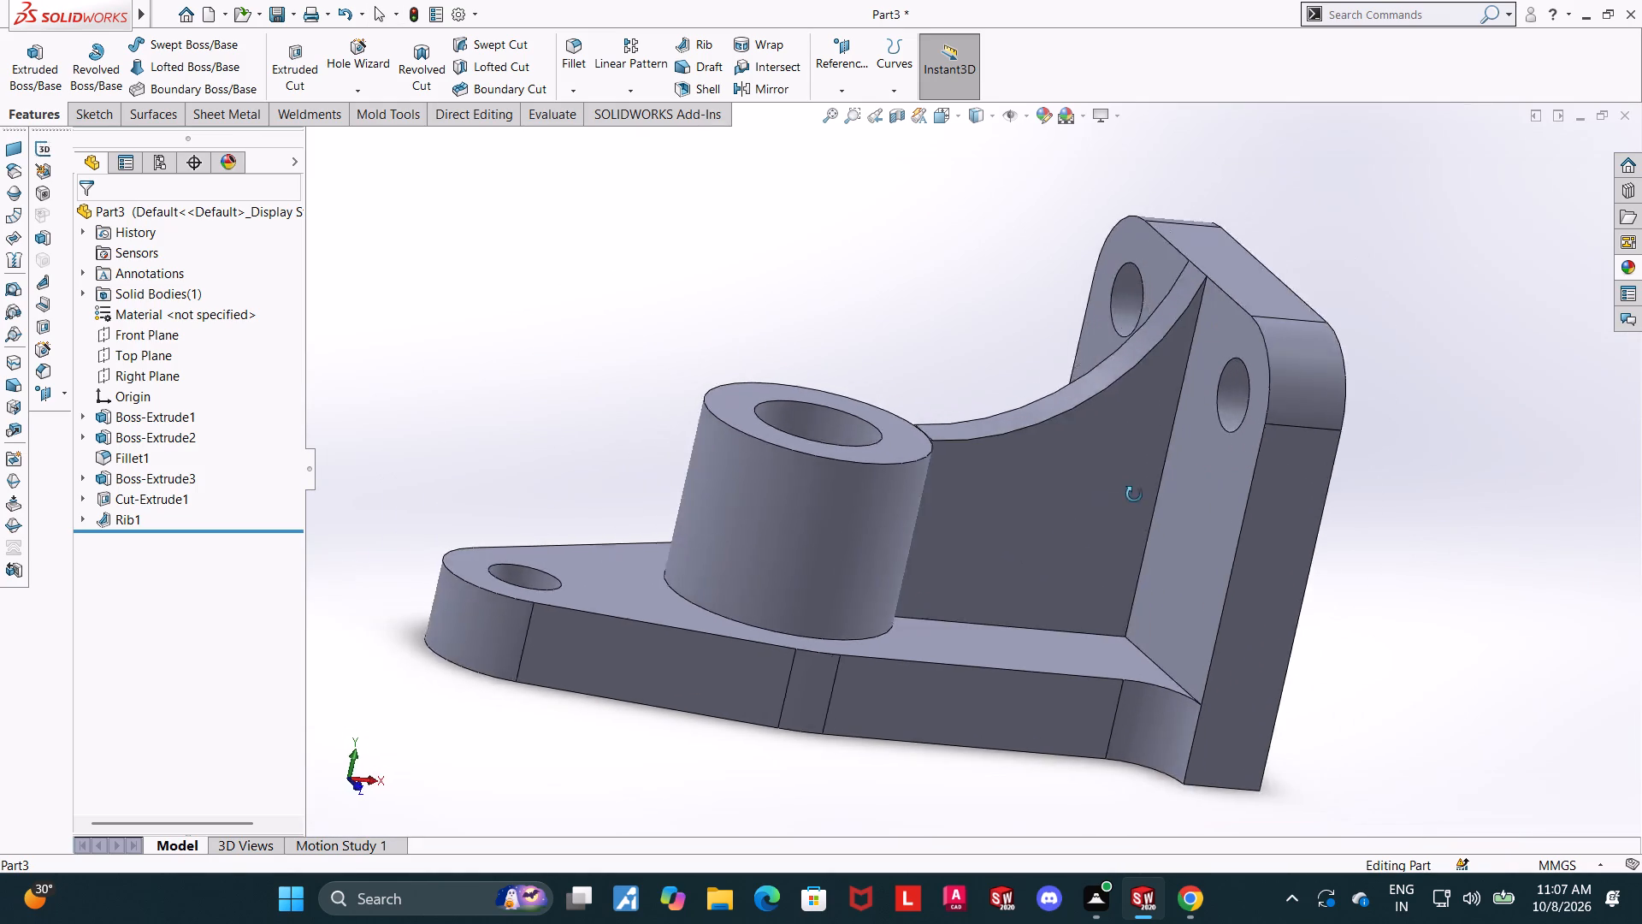
middle_drag(1134, 495, 1241, 626)
middle_drag(933, 429, 915, 523)
scroll(847, 400, down, 12)
scroll(962, 393, down, 5)
middle_drag(967, 399, 1029, 459)
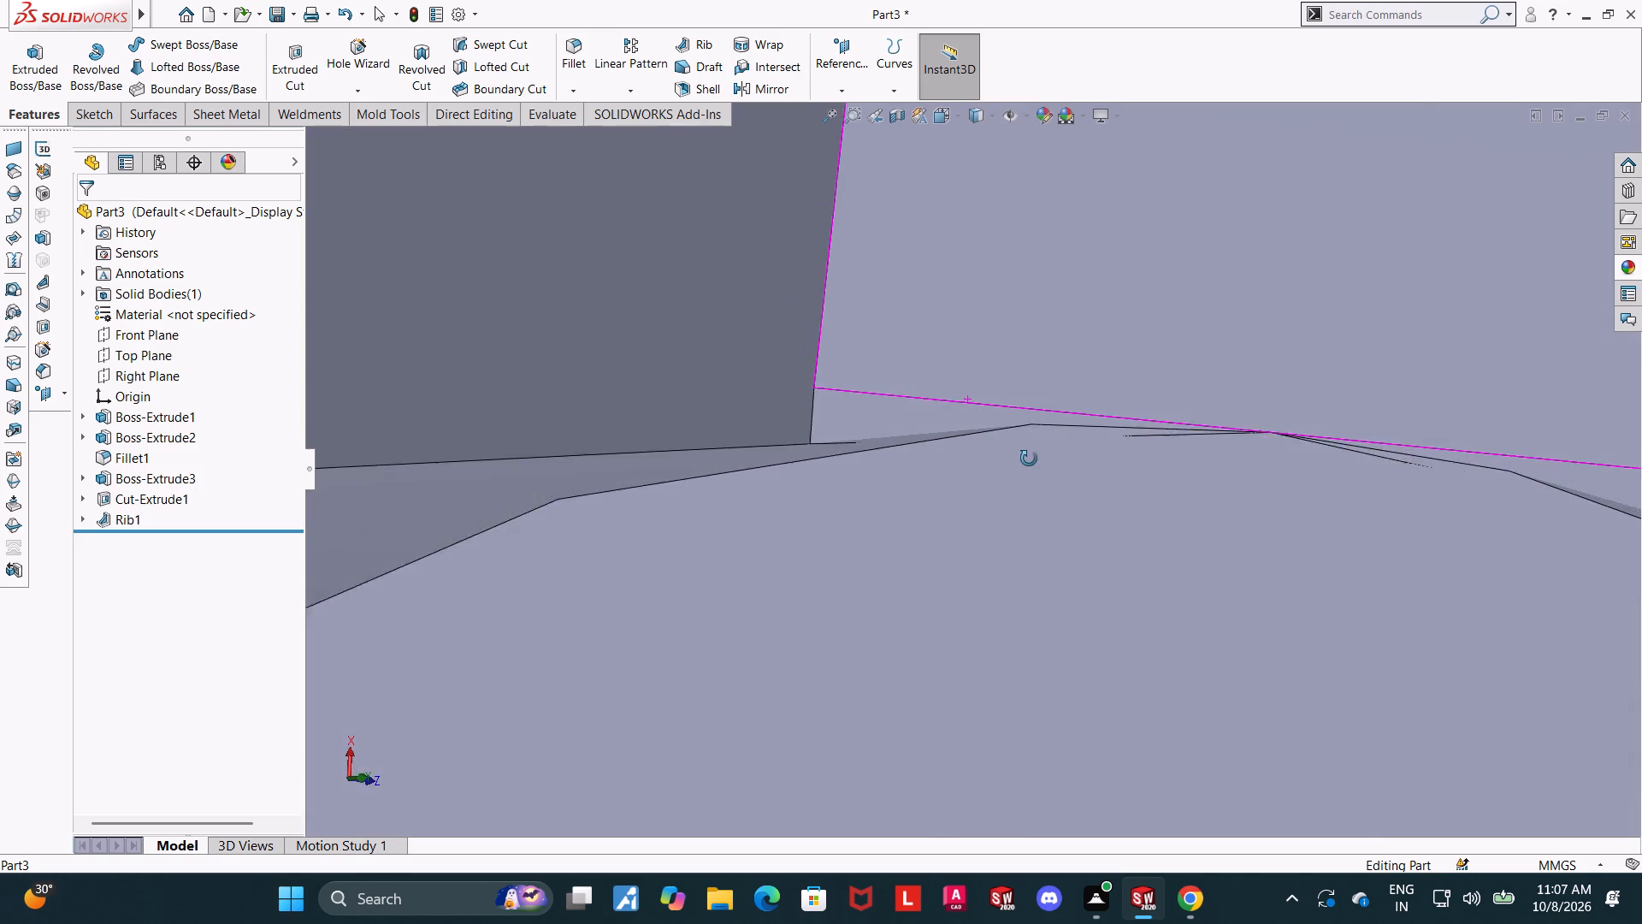
middle_drag(1029, 459, 1084, 480)
scroll(1036, 468, up, 9)
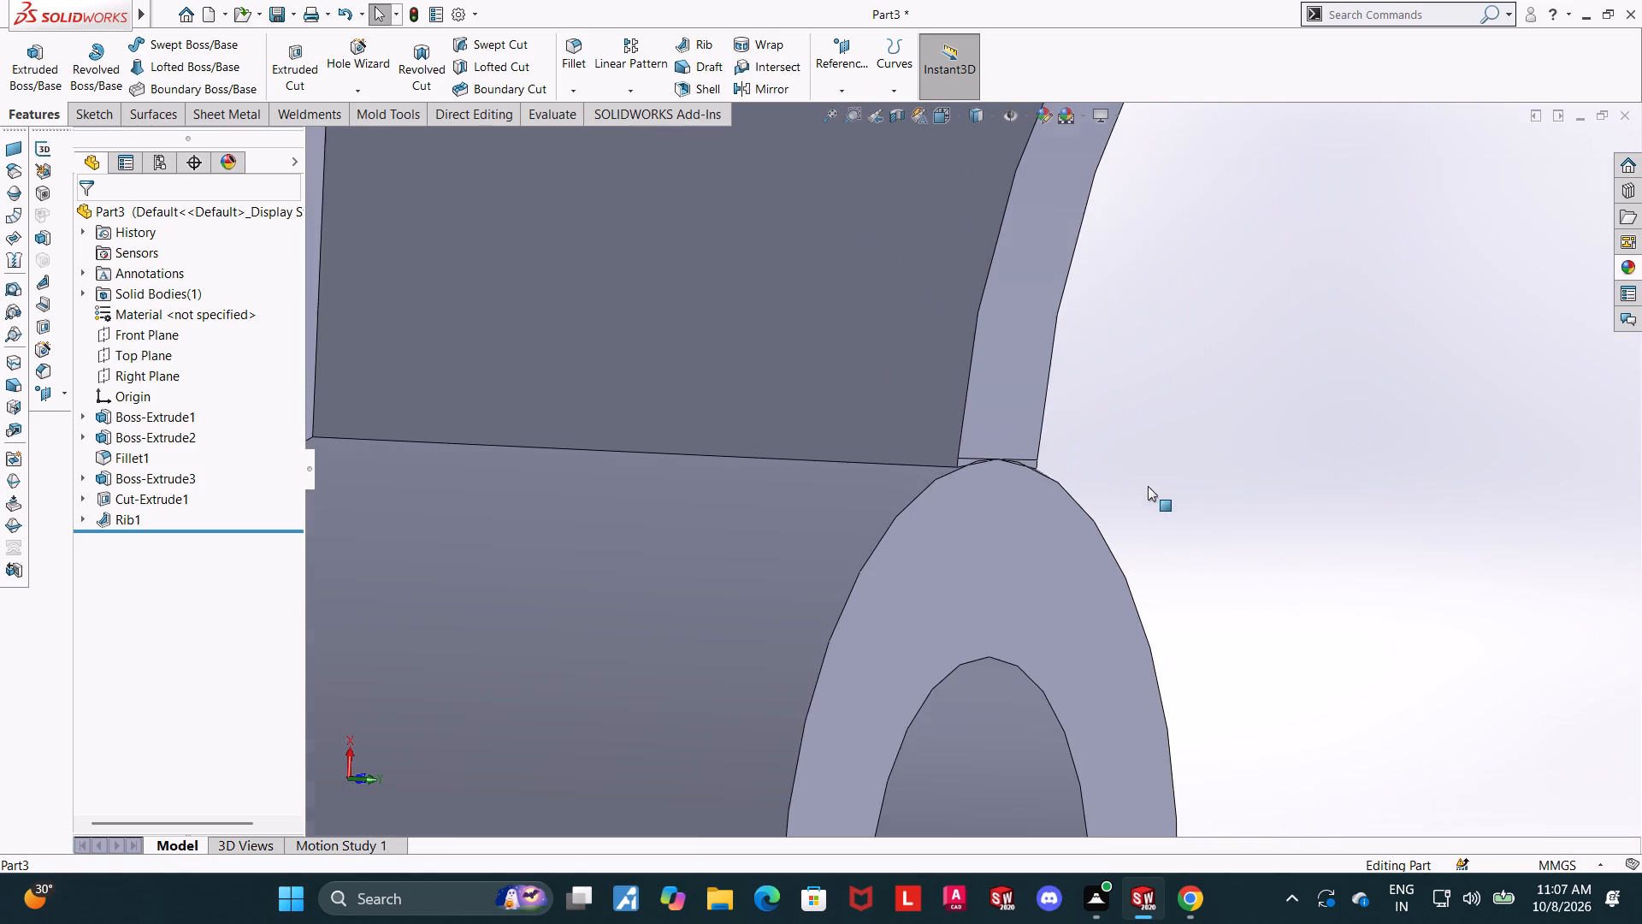
scroll(1148, 486, up, 1)
click(1431, 518)
middle_drag(1420, 526, 1242, 204)
scroll(1420, 526, up, 1)
scroll(1242, 204, up, 4)
middle_drag(1388, 630, 1376, 534)
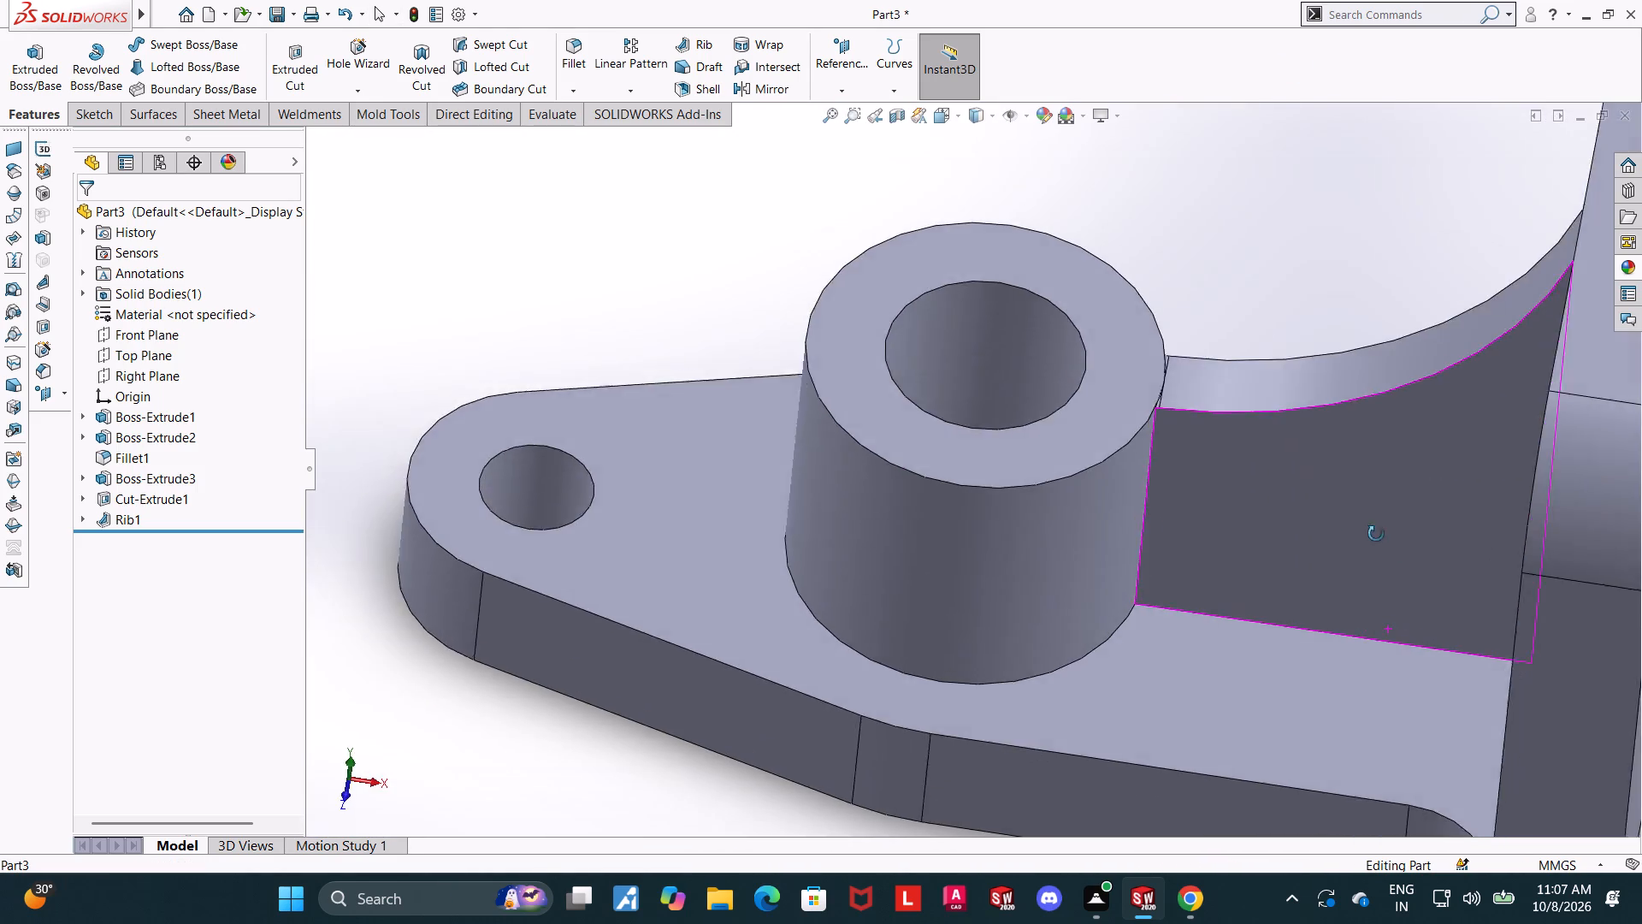
middle_drag(1376, 534, 1354, 495)
scroll(1149, 382, down, 9)
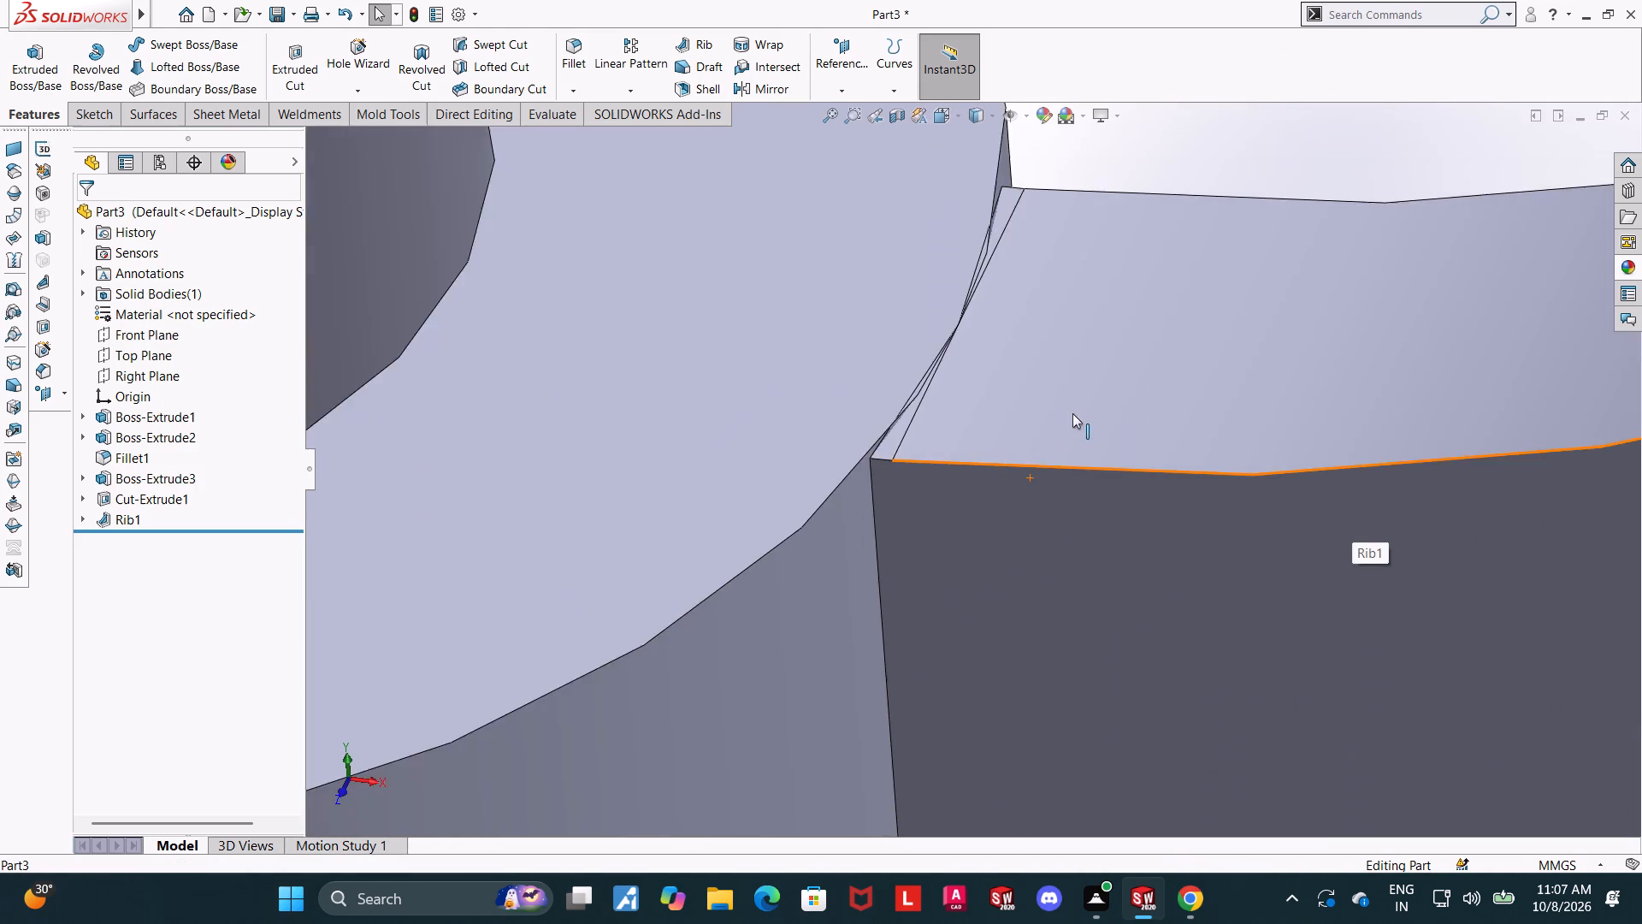
scroll(1072, 413, down, 5)
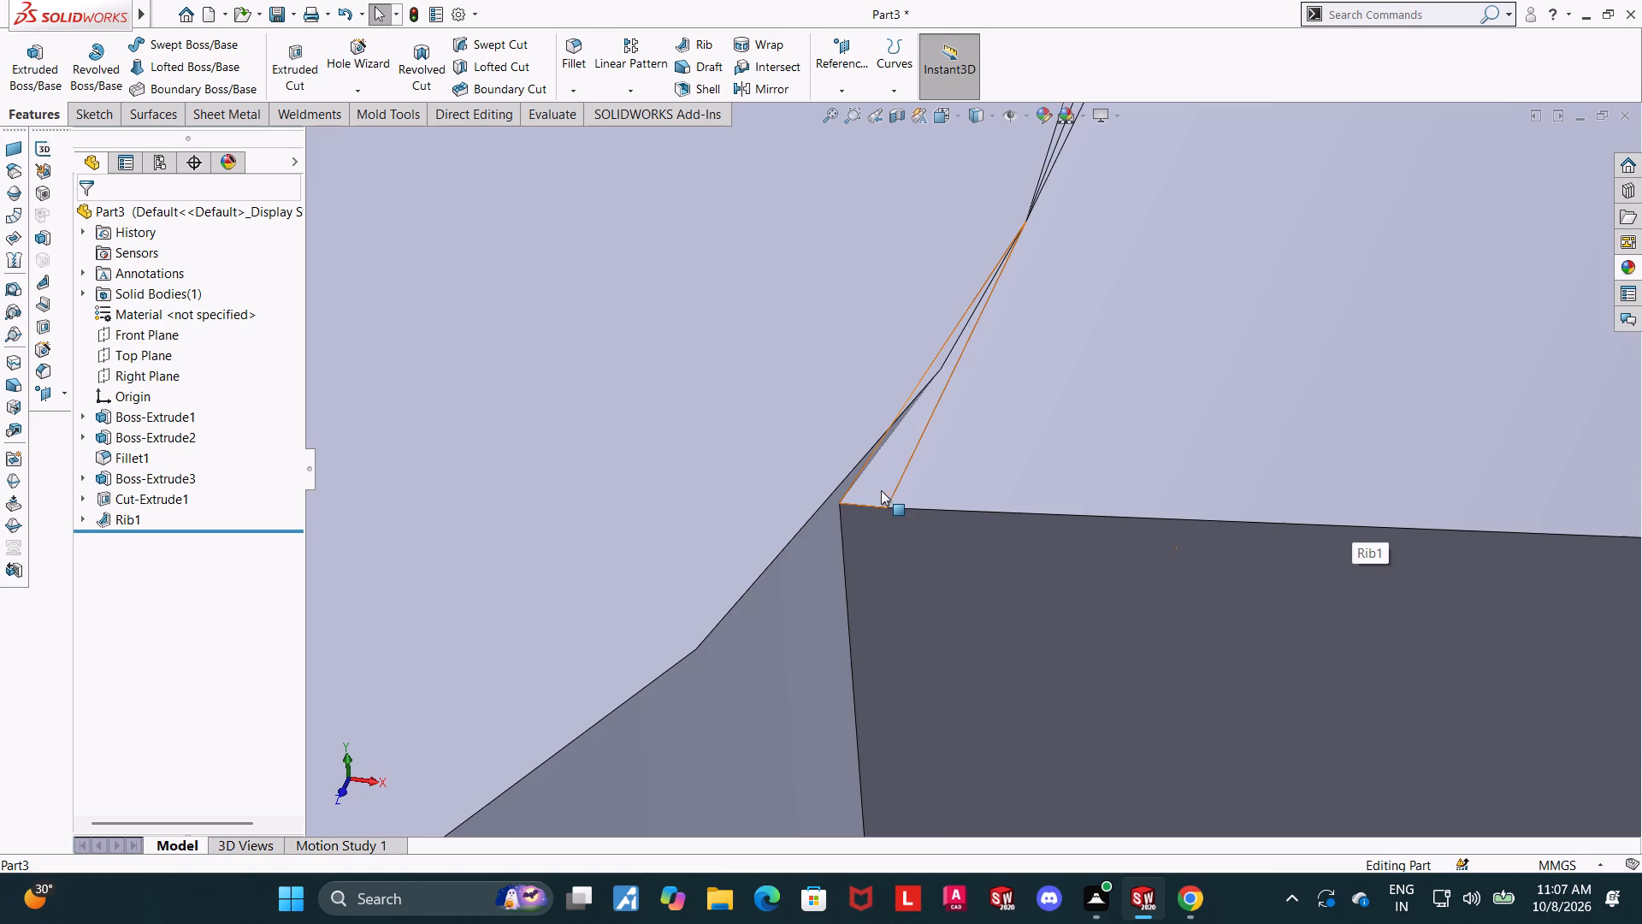
click(881, 490)
scroll(964, 518, up, 17)
scroll(1022, 561, down, 3)
scroll(1019, 590, up, 4)
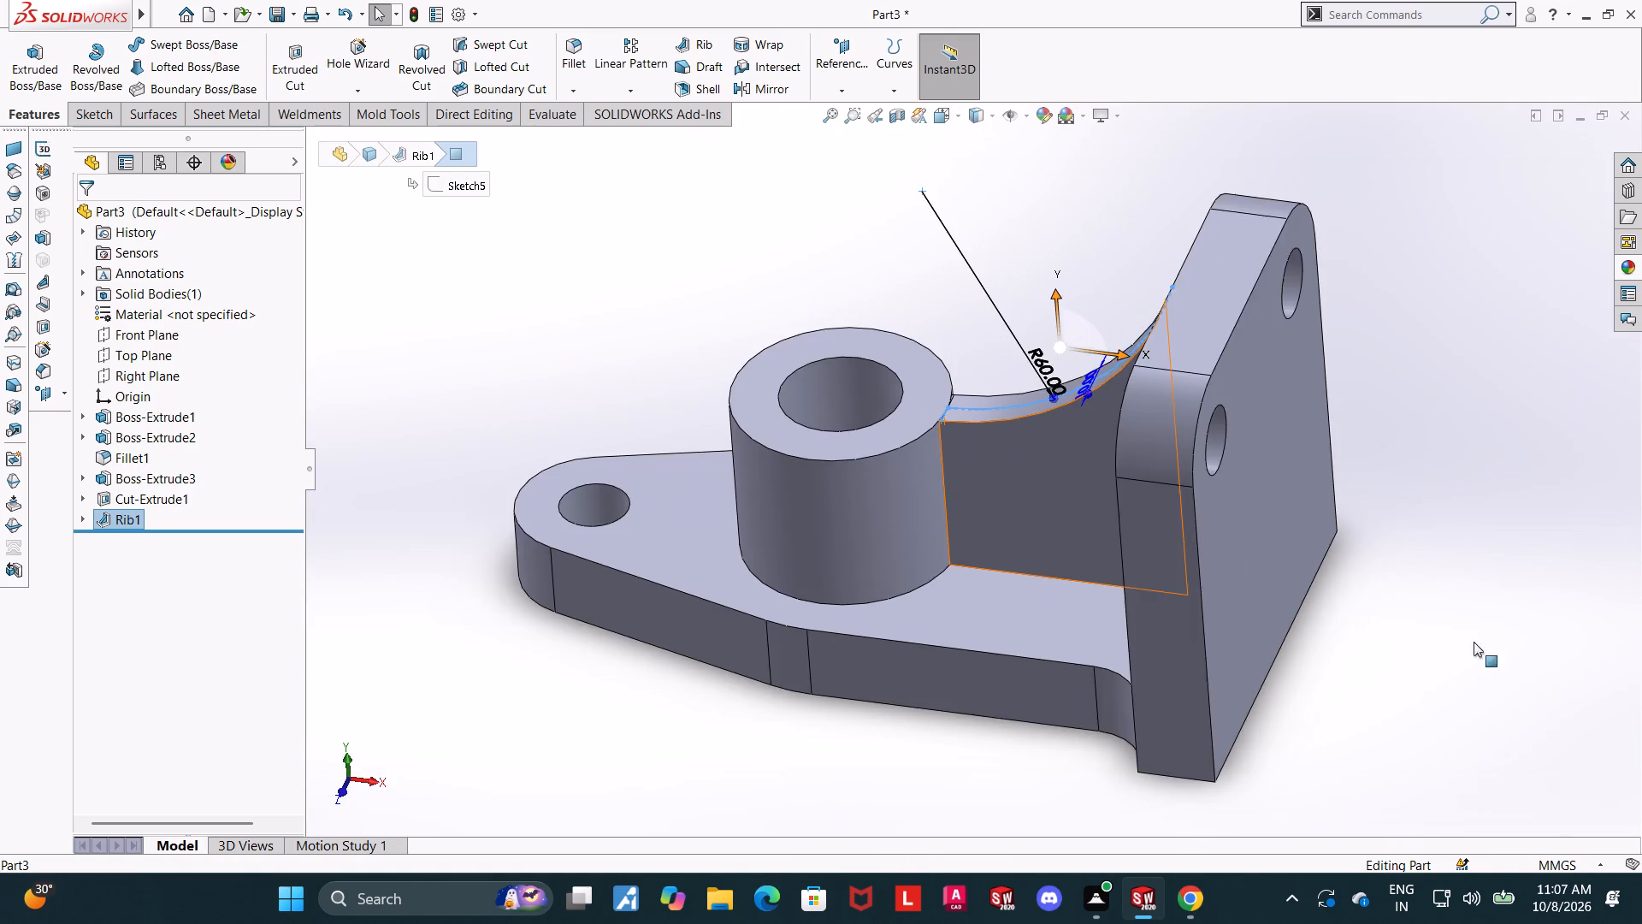
click(1474, 642)
scroll(1175, 546, up, 1)
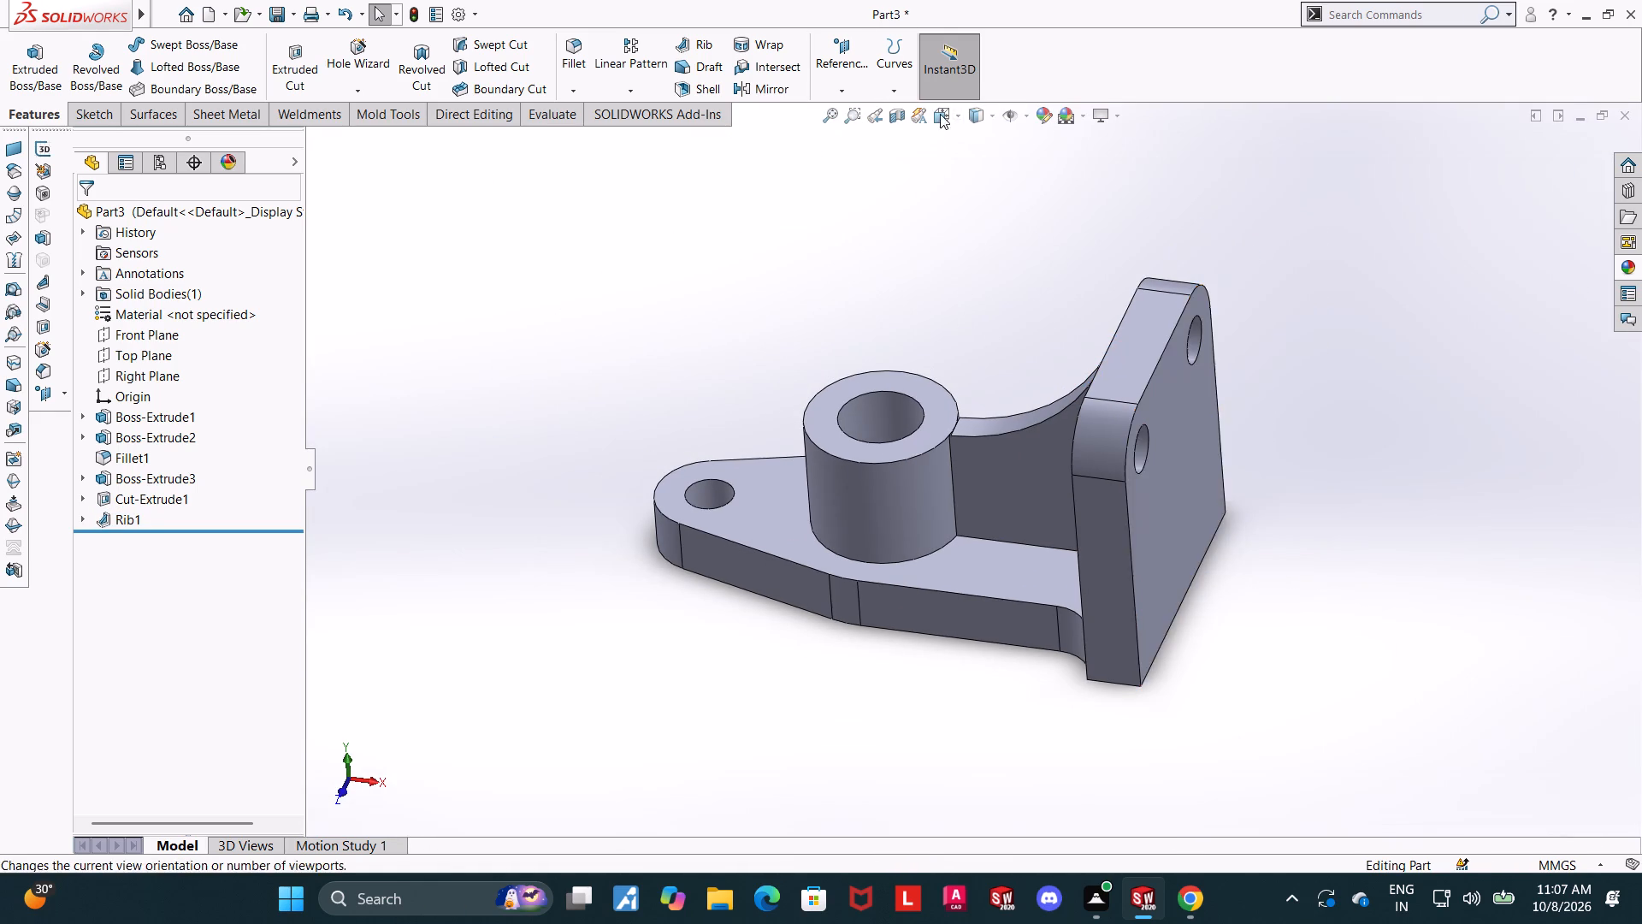
Apply a bright green colour appearance to the whole bracket part.
click(940, 114)
click(605, 506)
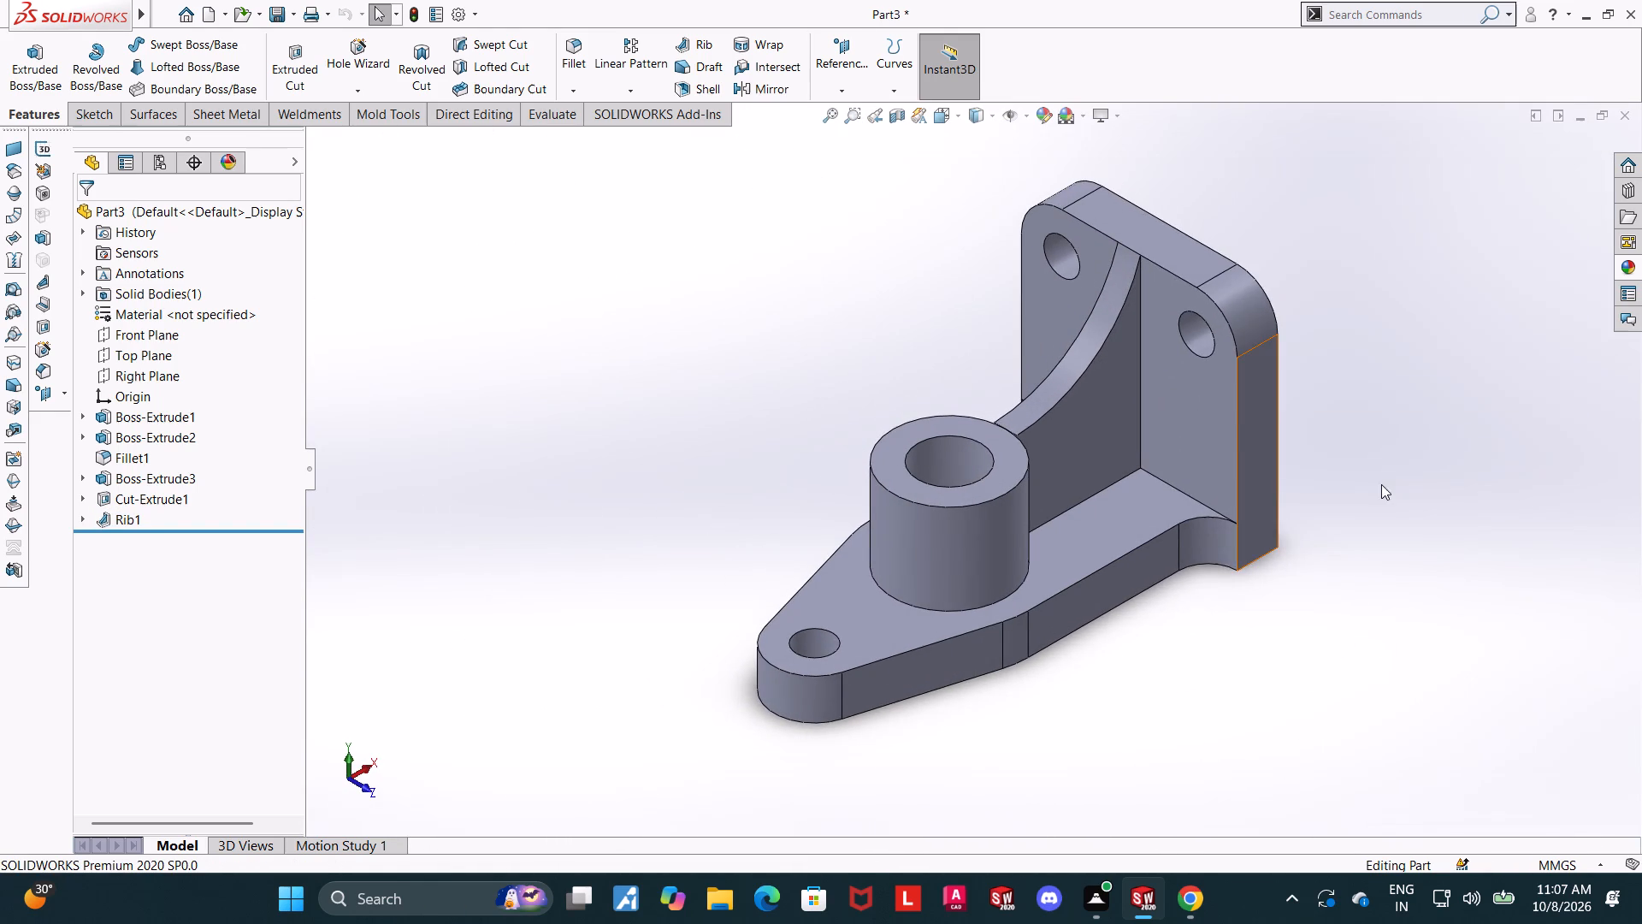
scroll(1370, 471, down, 1)
right_click(134, 204)
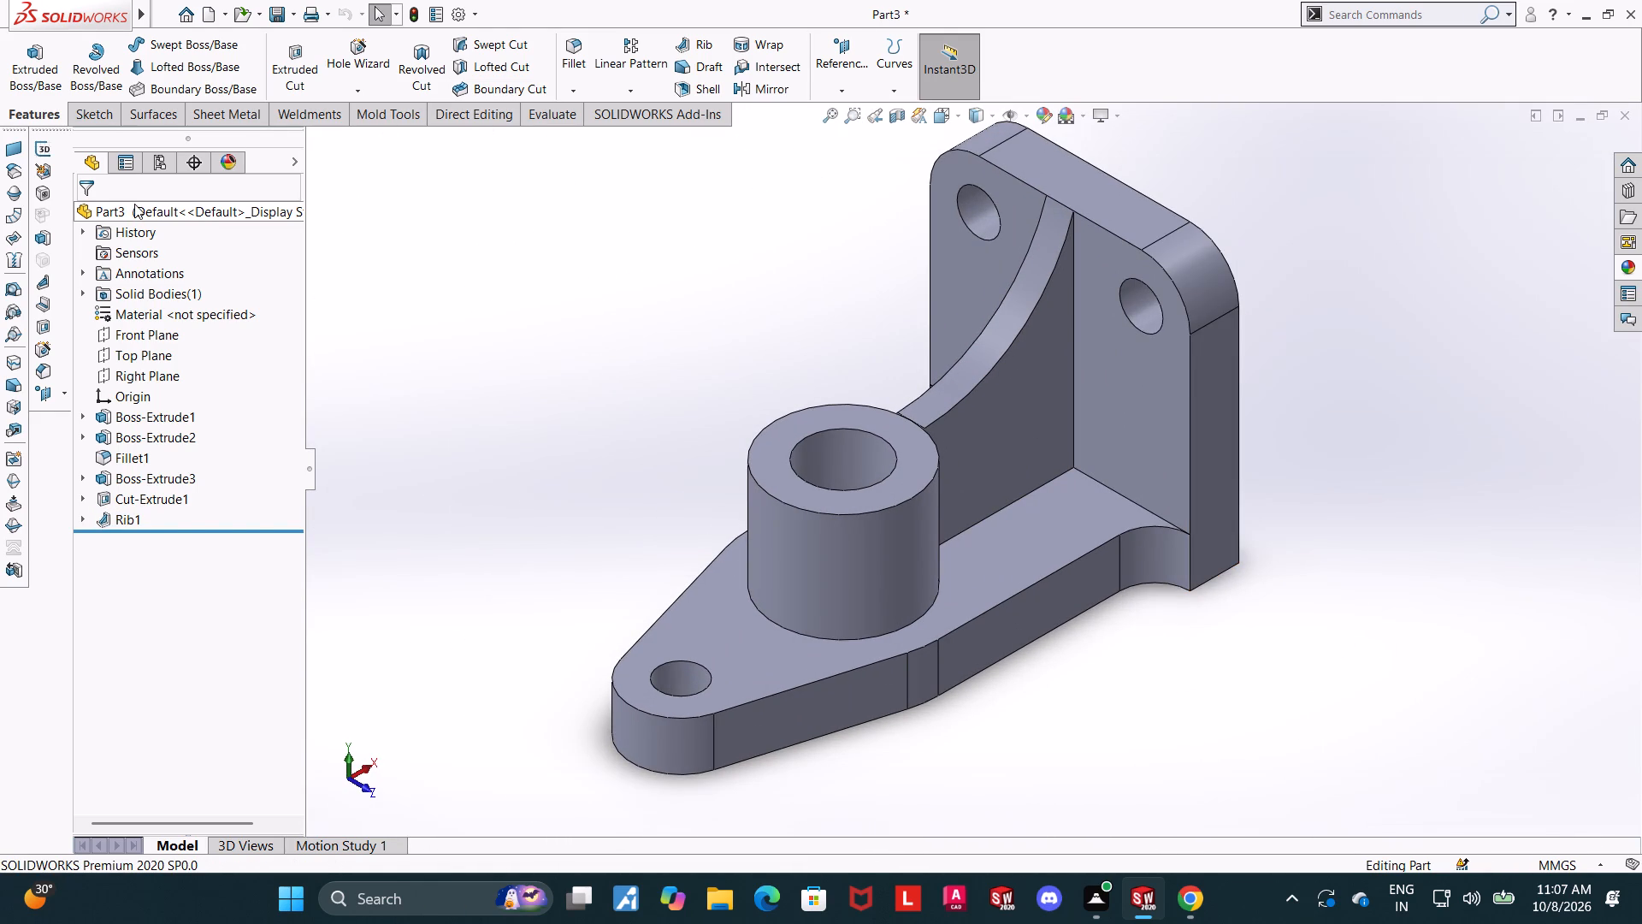
click(180, 174)
click(269, 220)
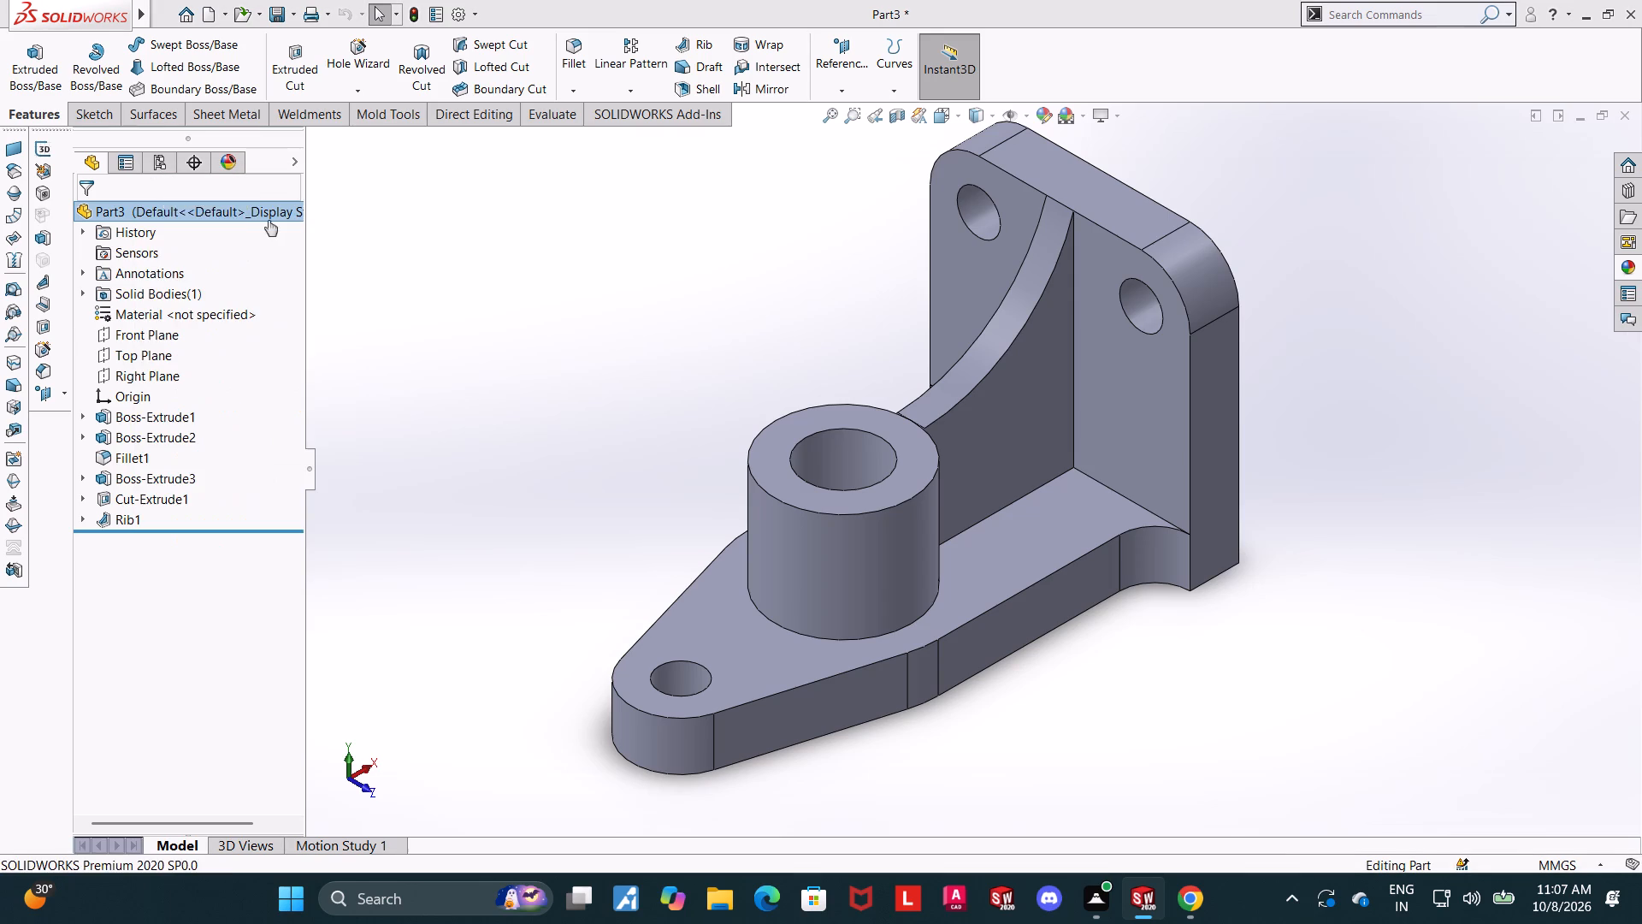
click(176, 641)
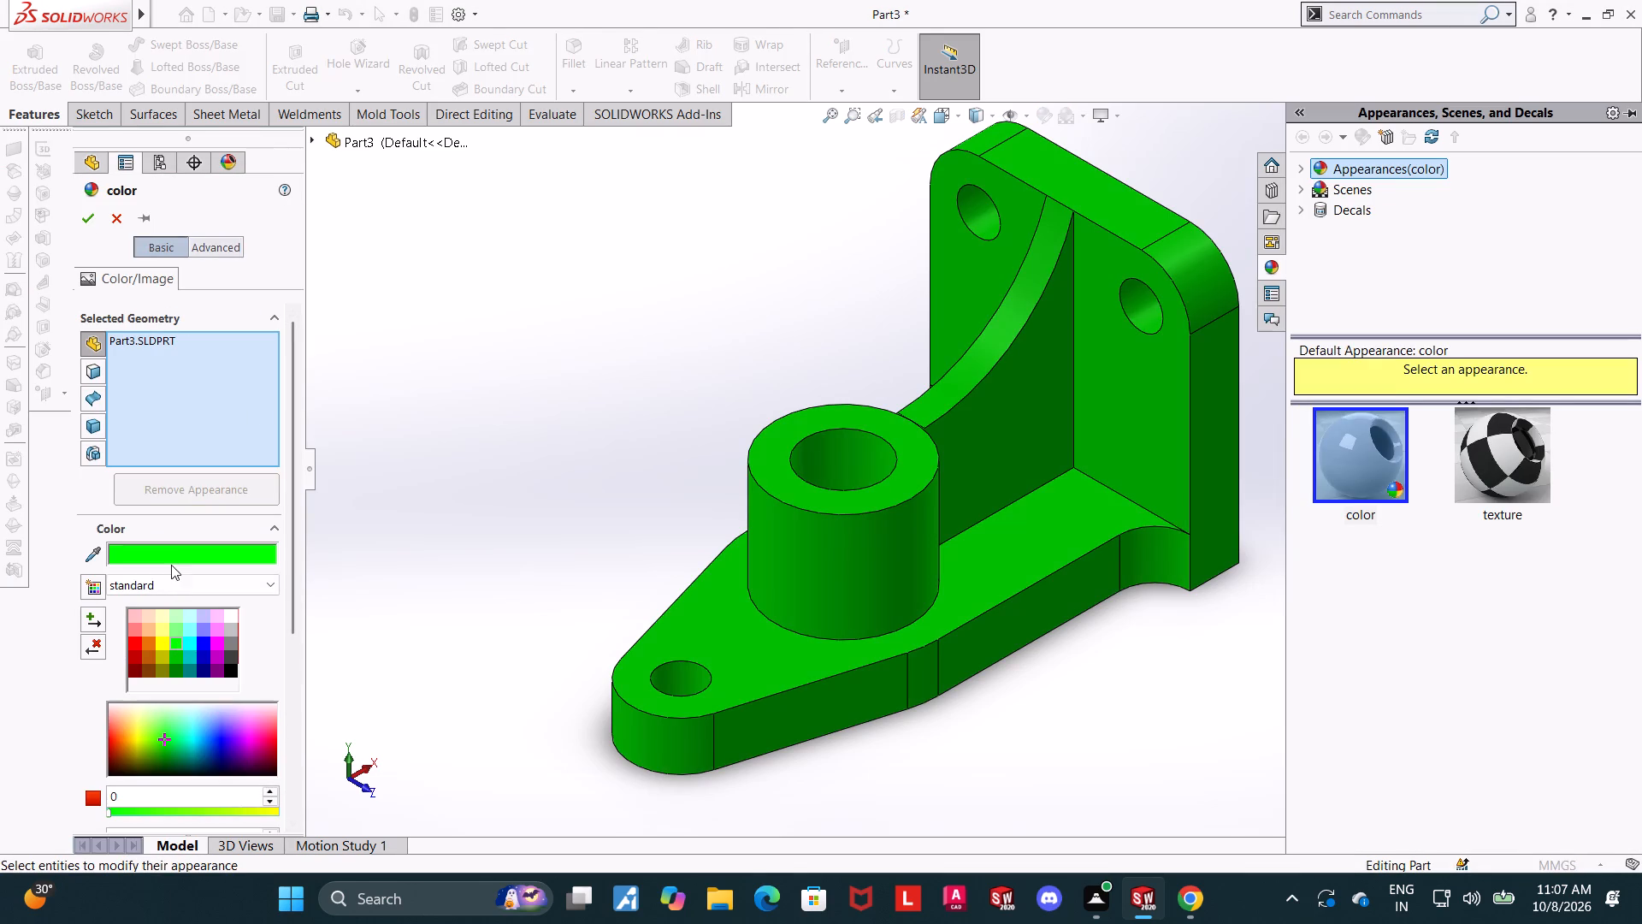
click(90, 224)
click(806, 323)
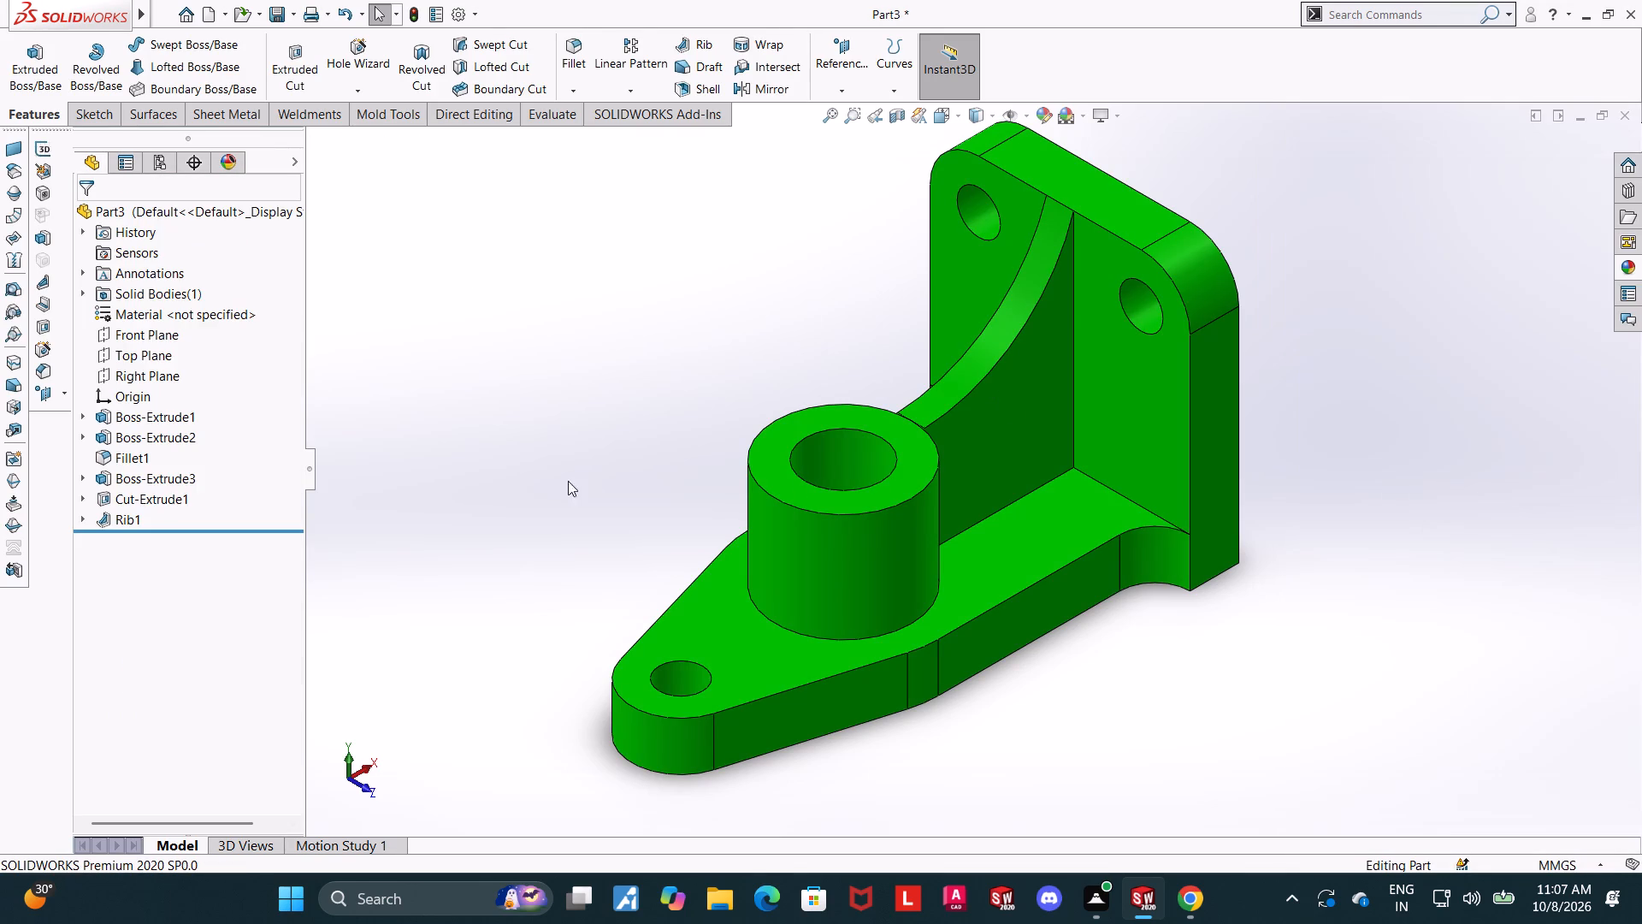
Colour the inner faces of the boss bore, the base plate hole and both upright plate holes medium gray.
click(851, 470)
ctrl+click(688, 684)
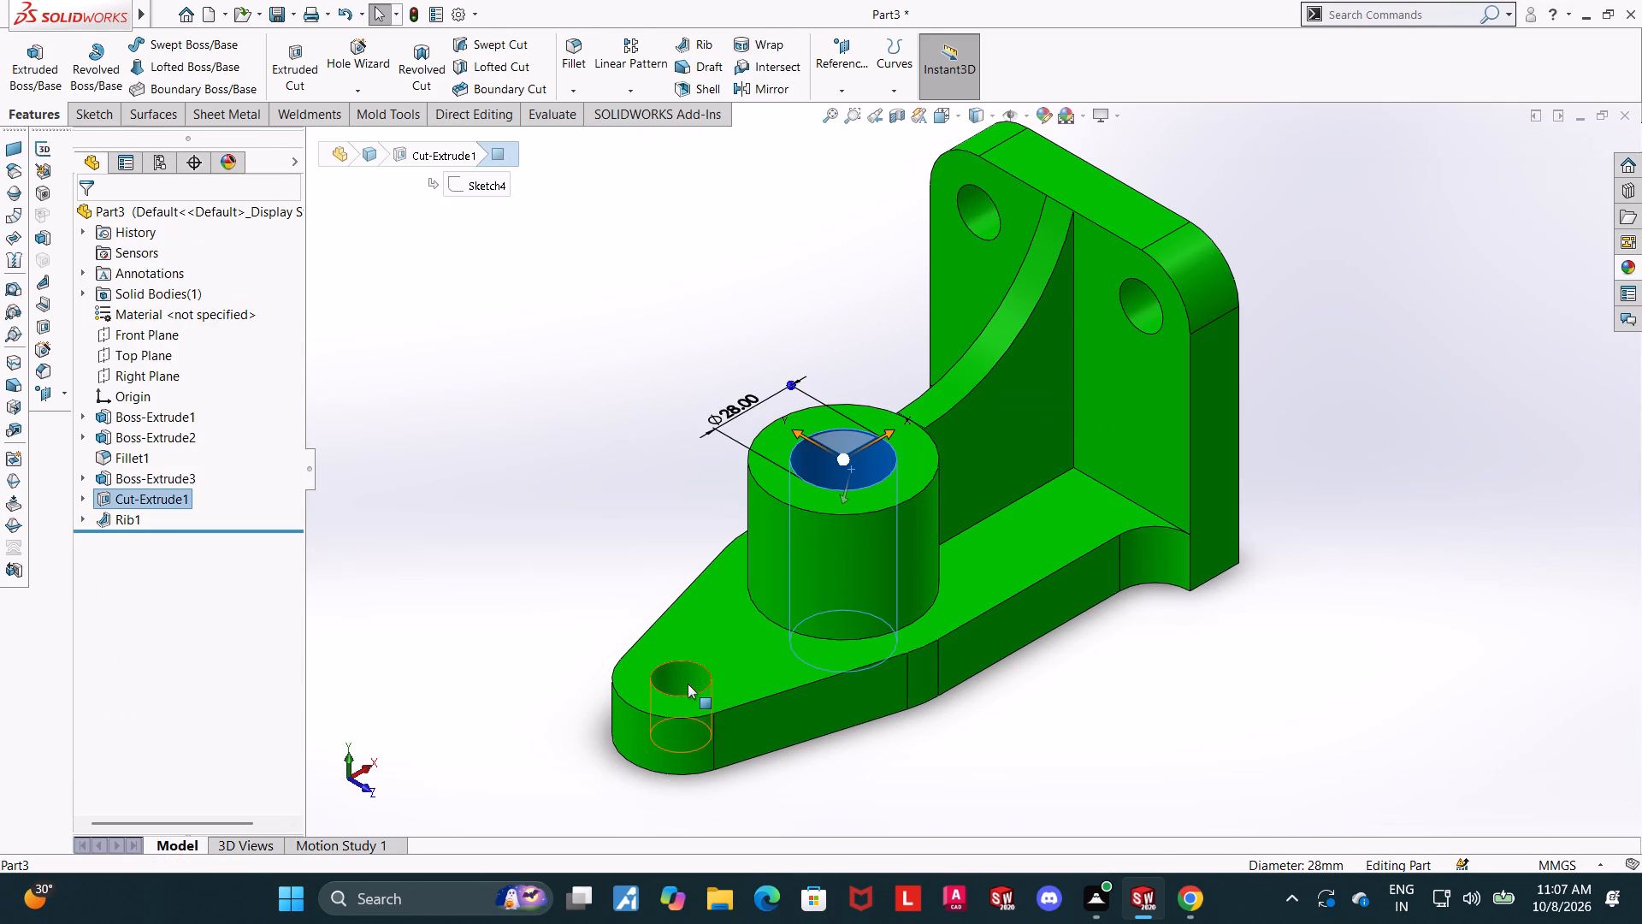
ctrl+click(992, 210)
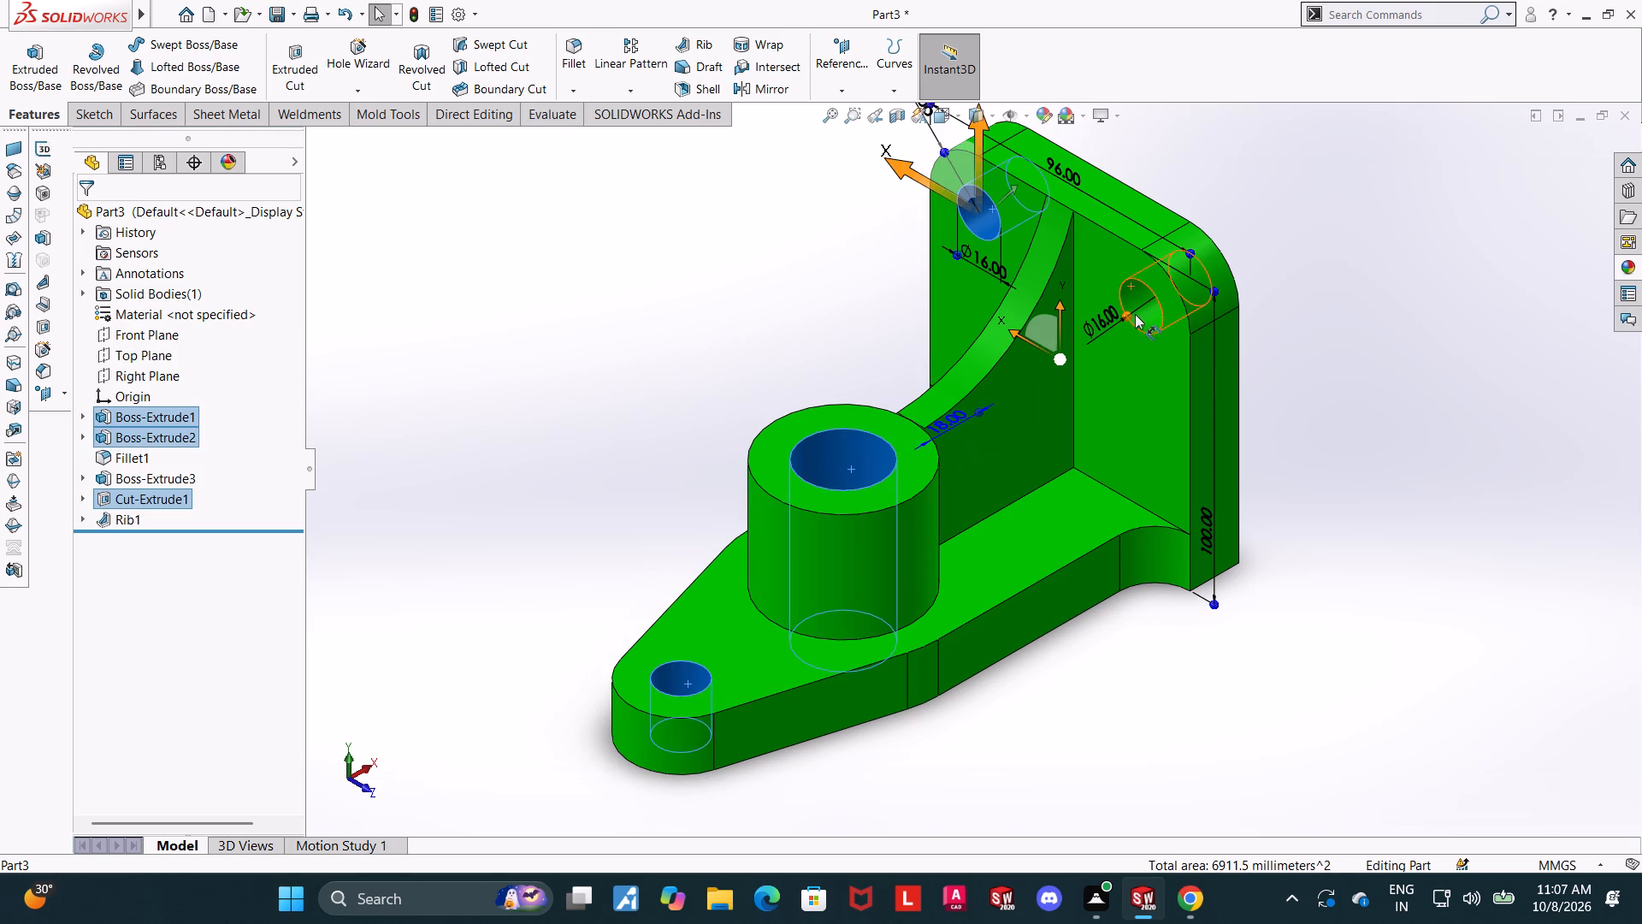
ctrl+click(1148, 320)
right_click(760, 299)
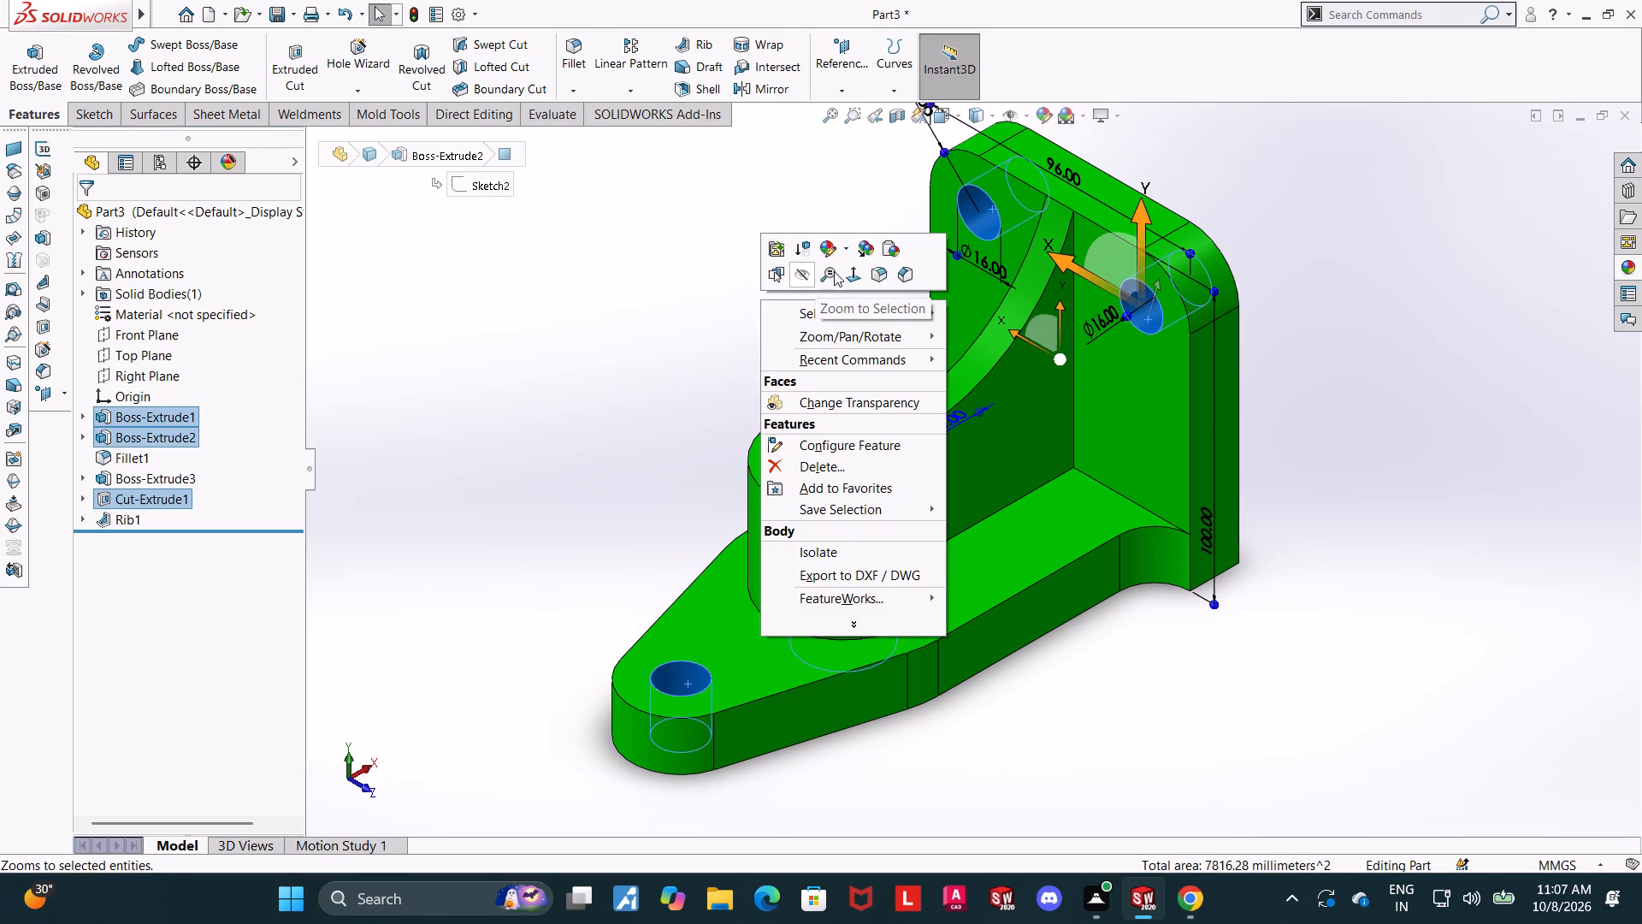
click(832, 251)
click(844, 280)
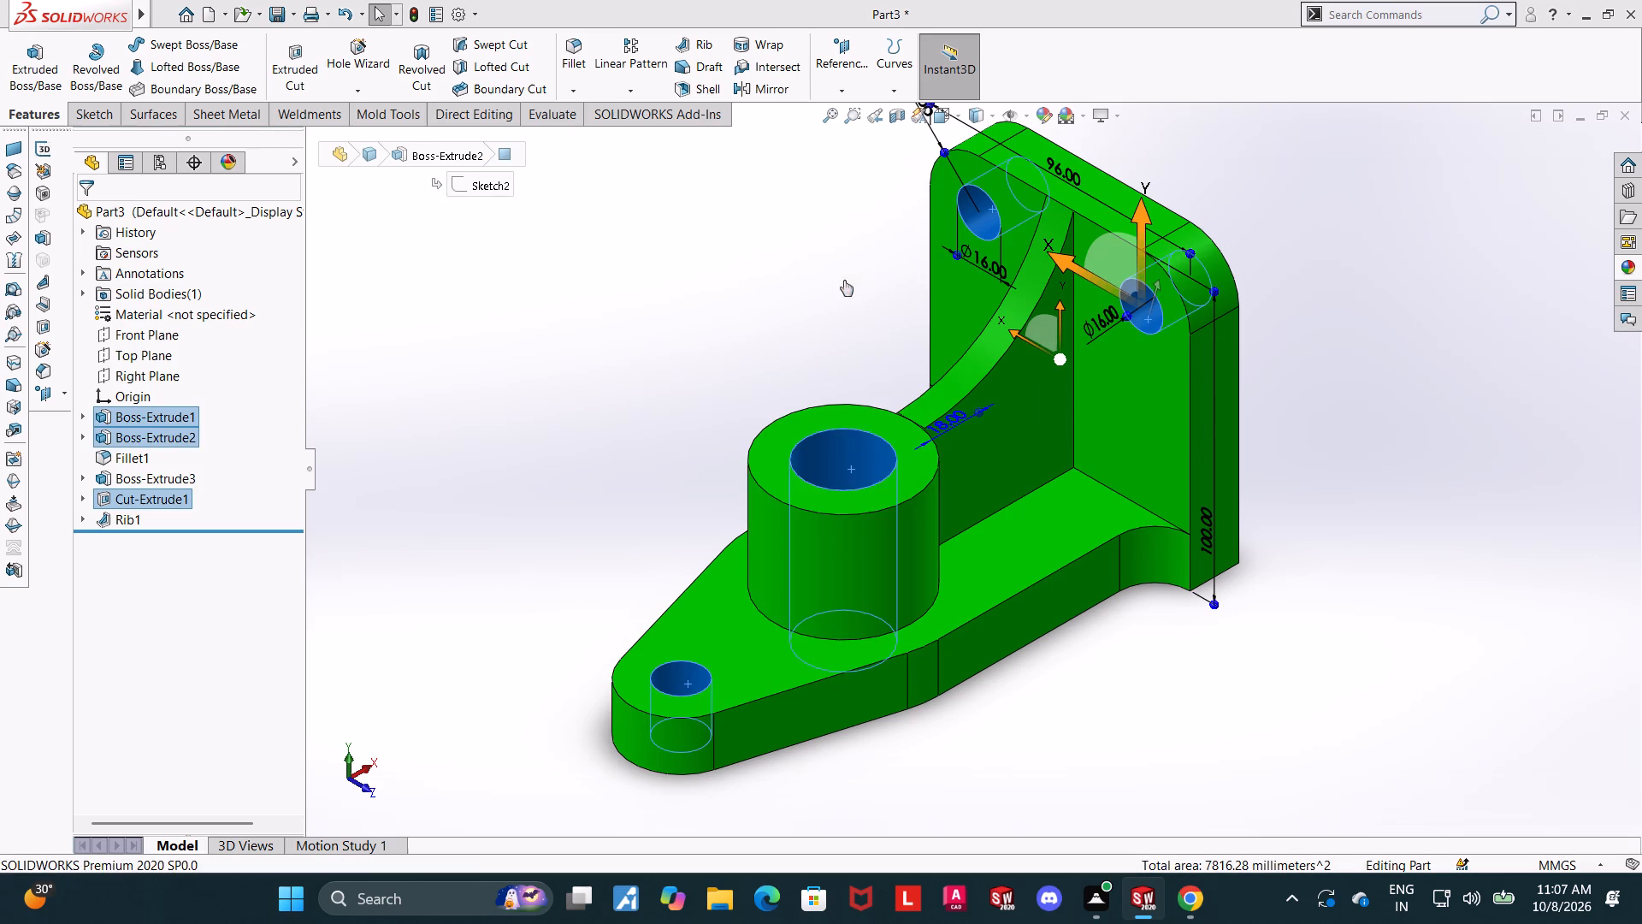
click(227, 649)
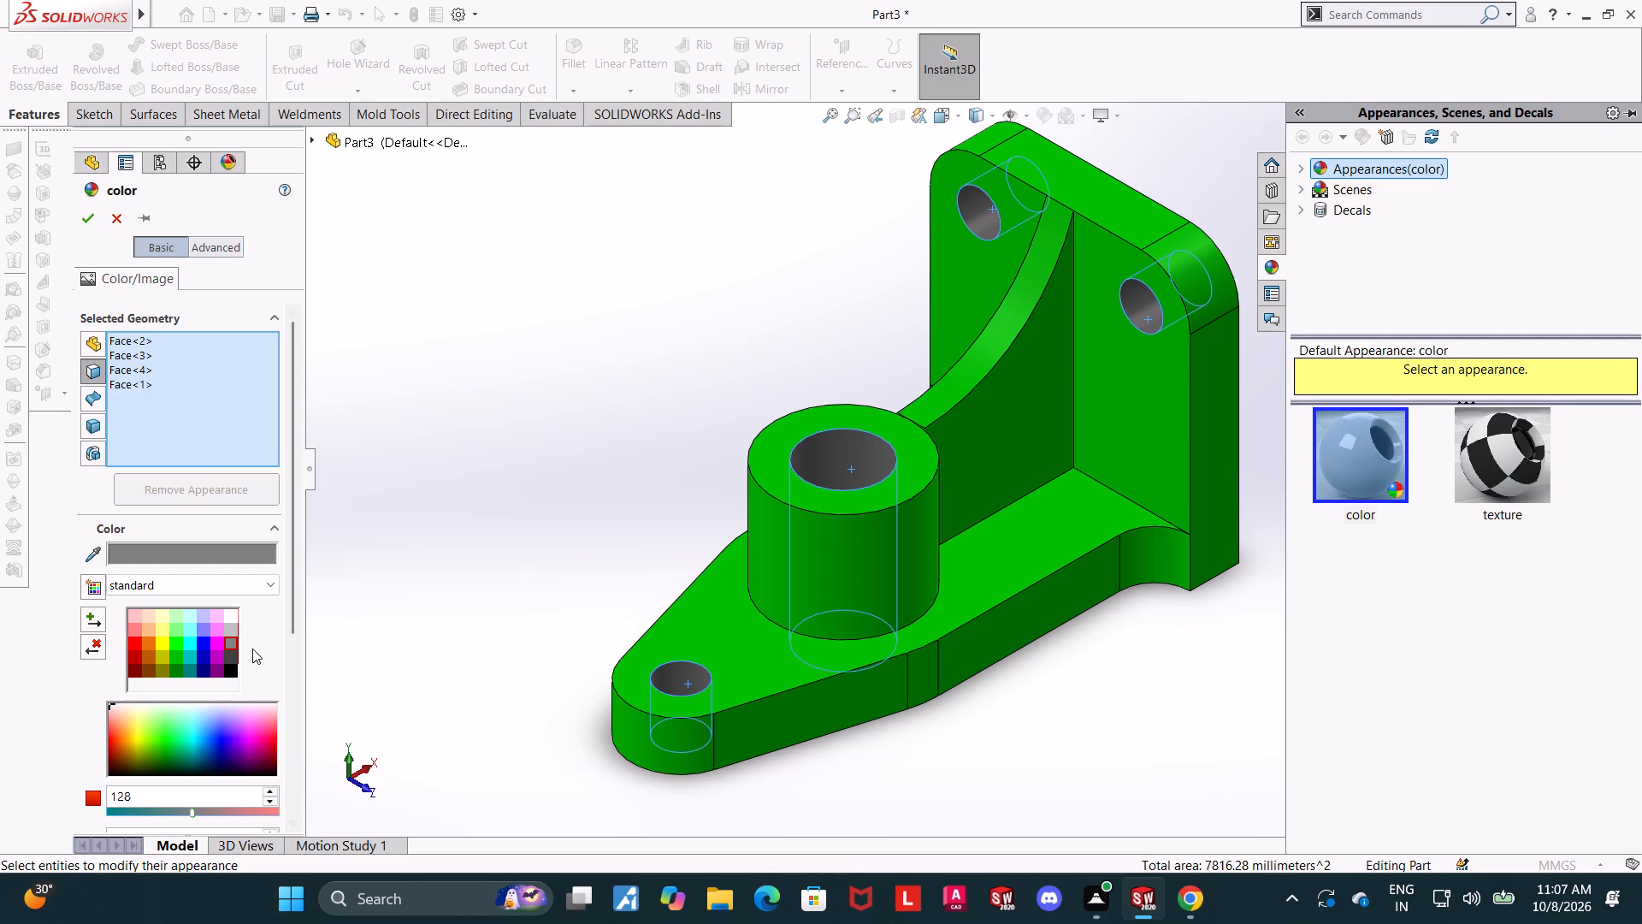
click(233, 655)
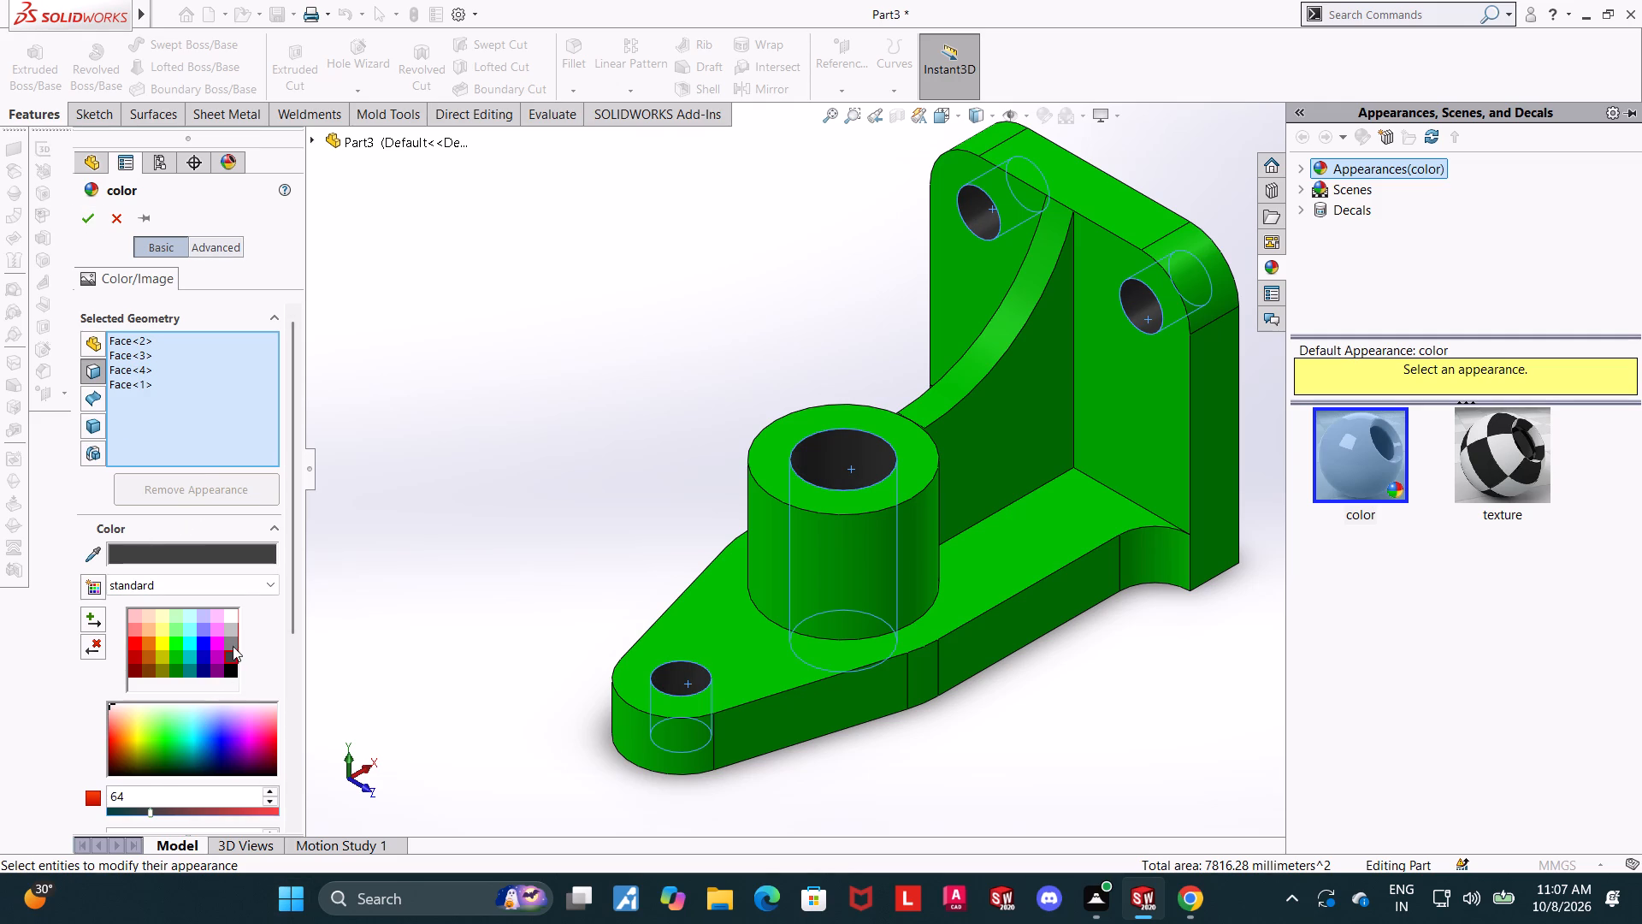
click(233, 643)
click(92, 210)
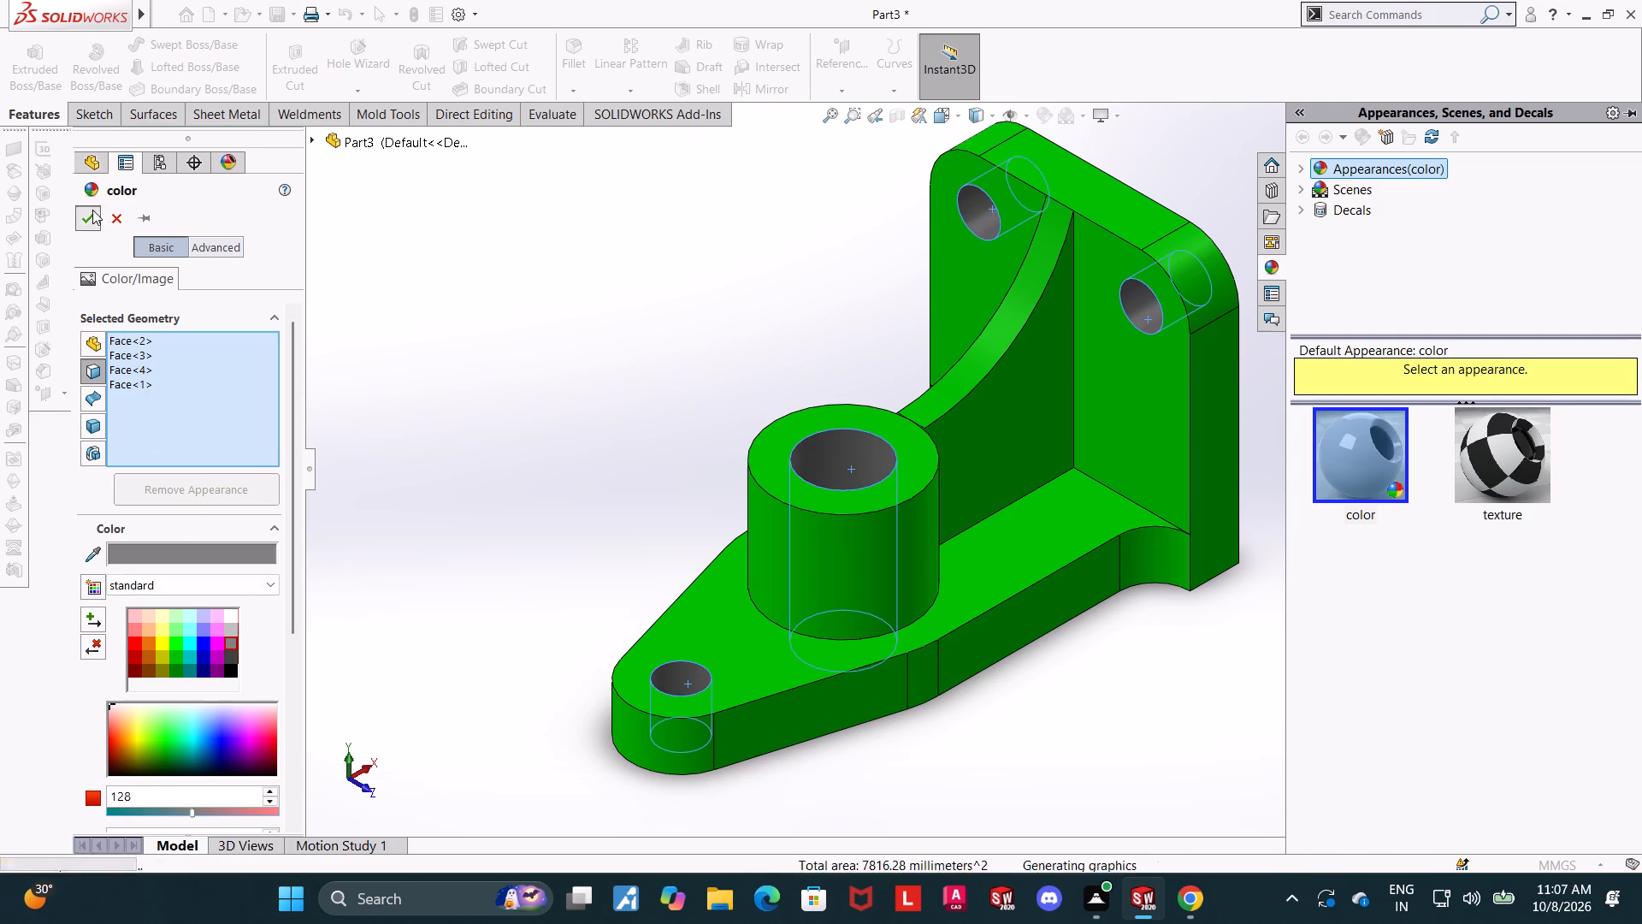
click(580, 246)
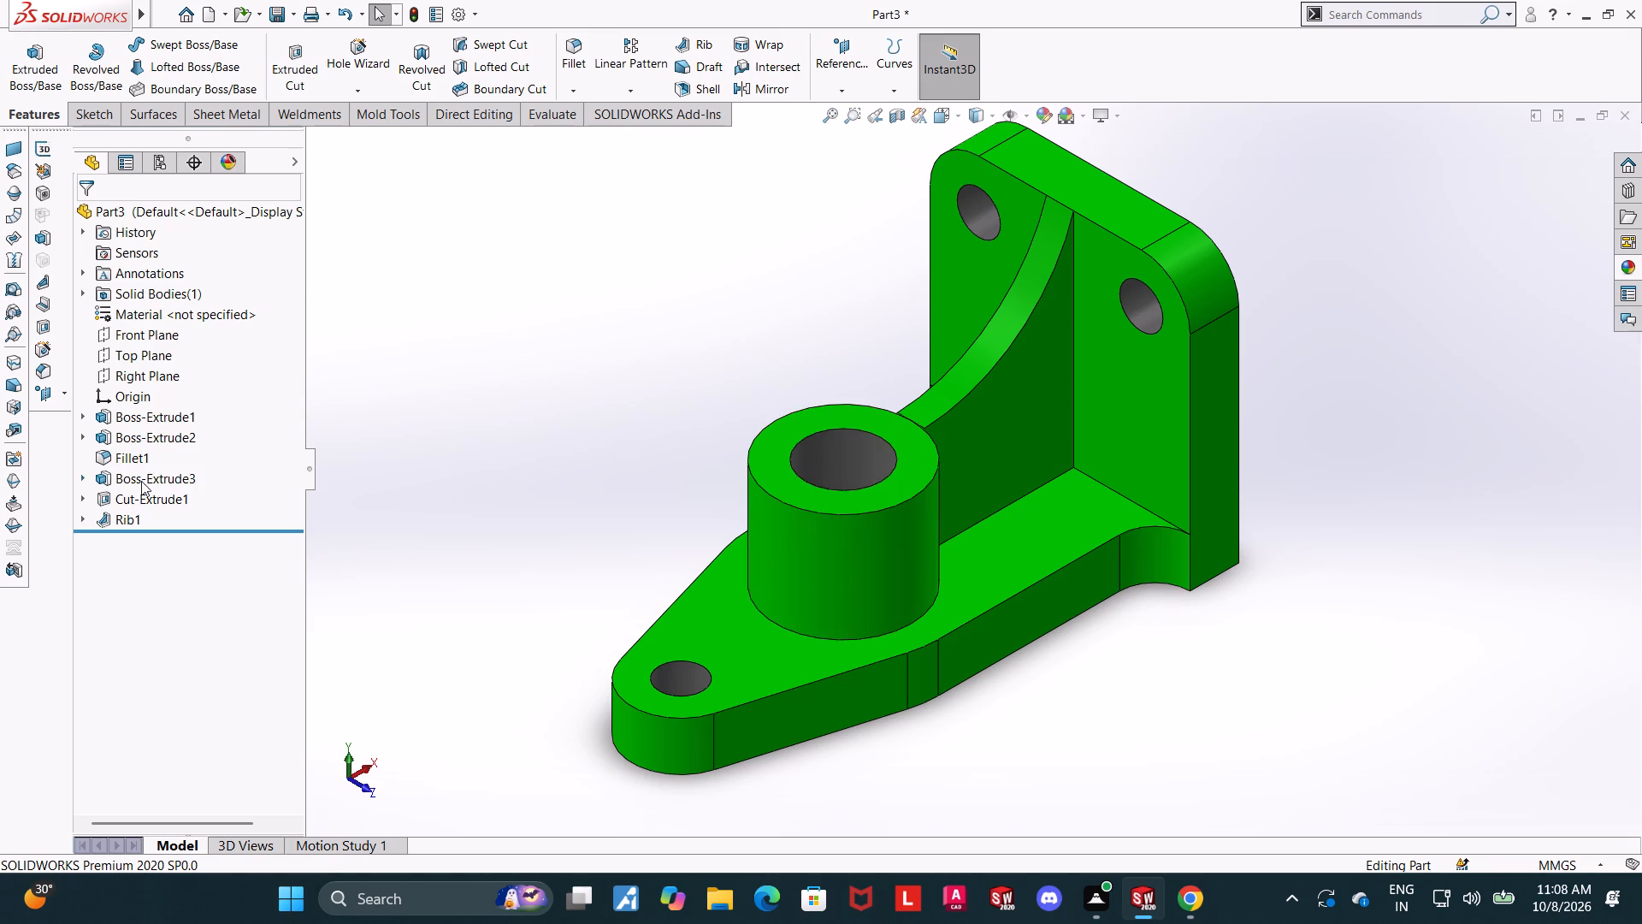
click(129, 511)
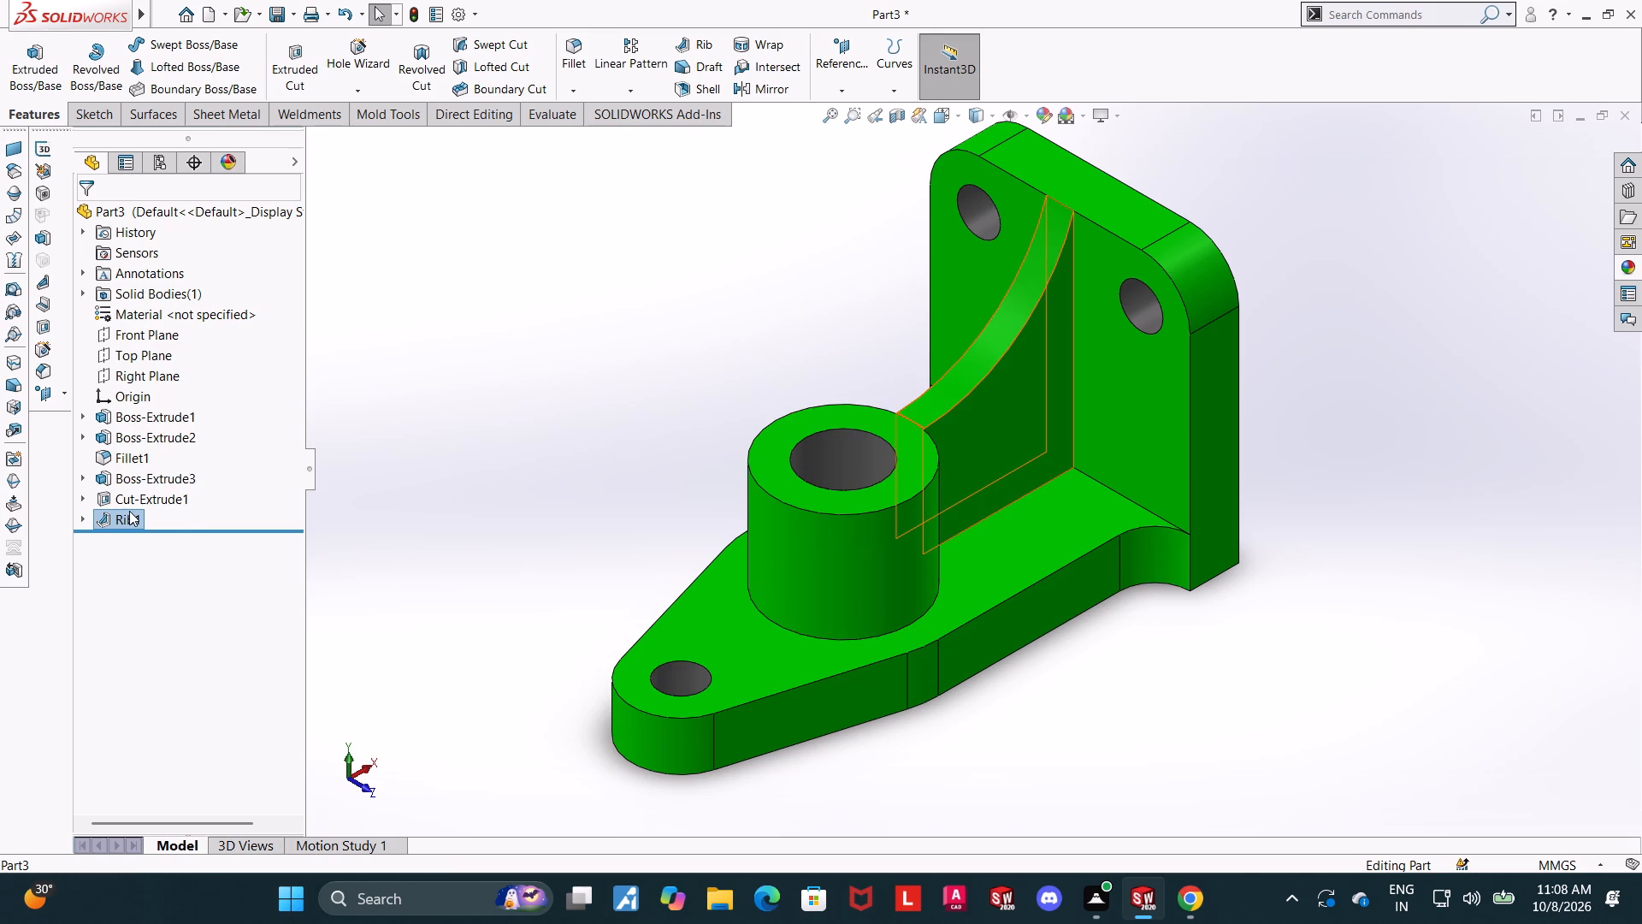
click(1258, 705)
Measure the rib's side face, its bottom edge length, and the distance from that edge to the base plate's side edge.
click(563, 118)
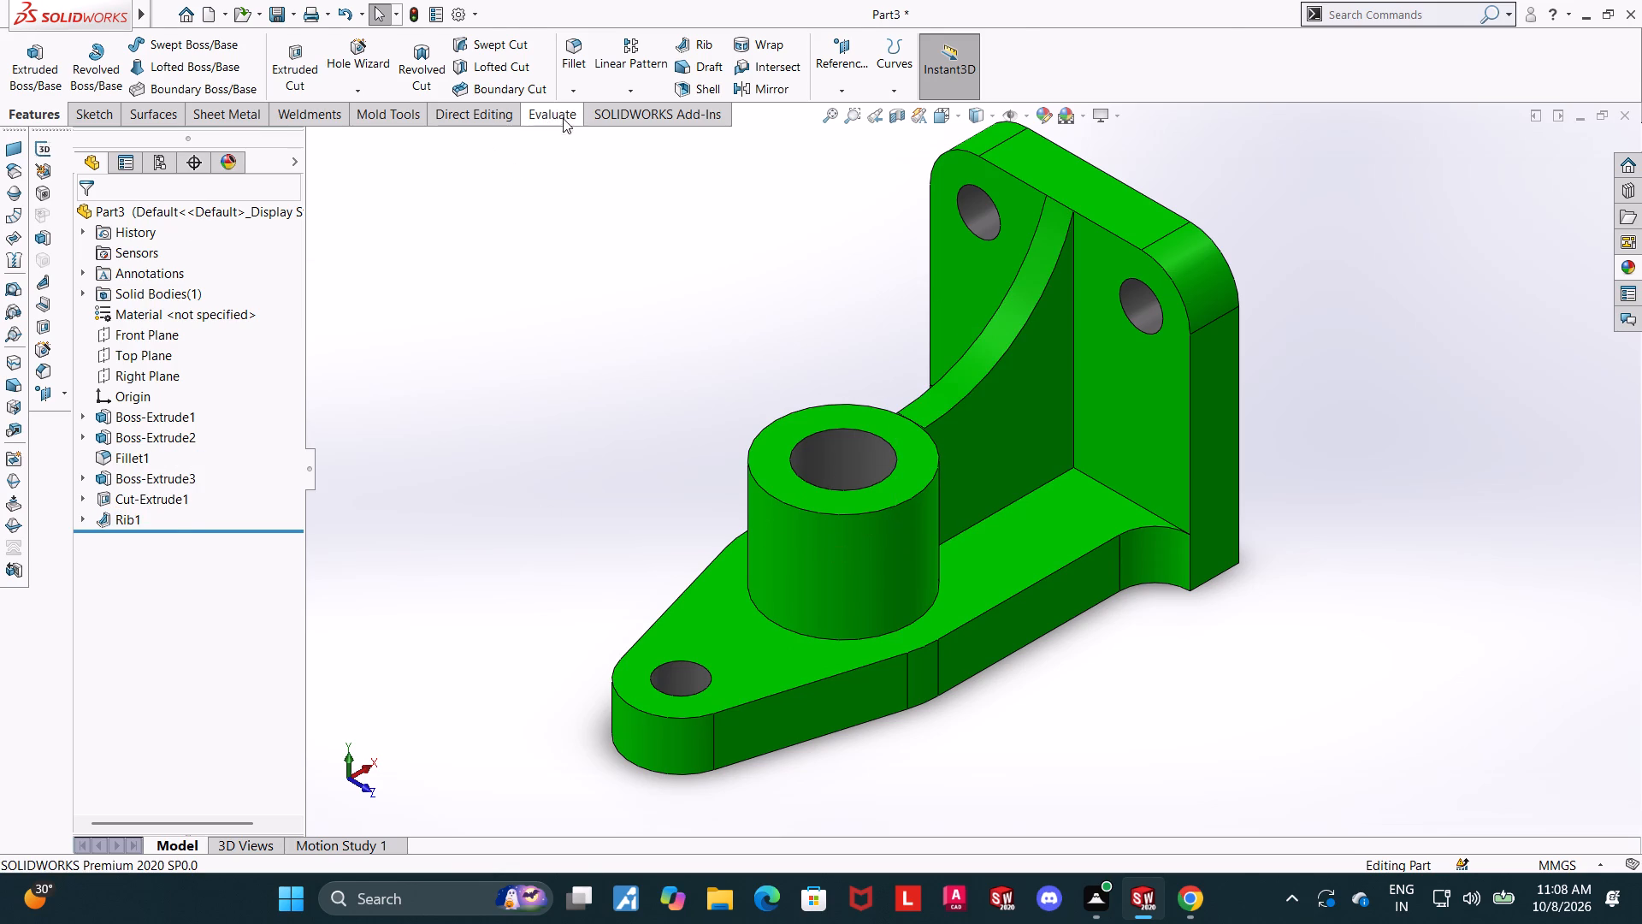
click(179, 62)
click(1025, 490)
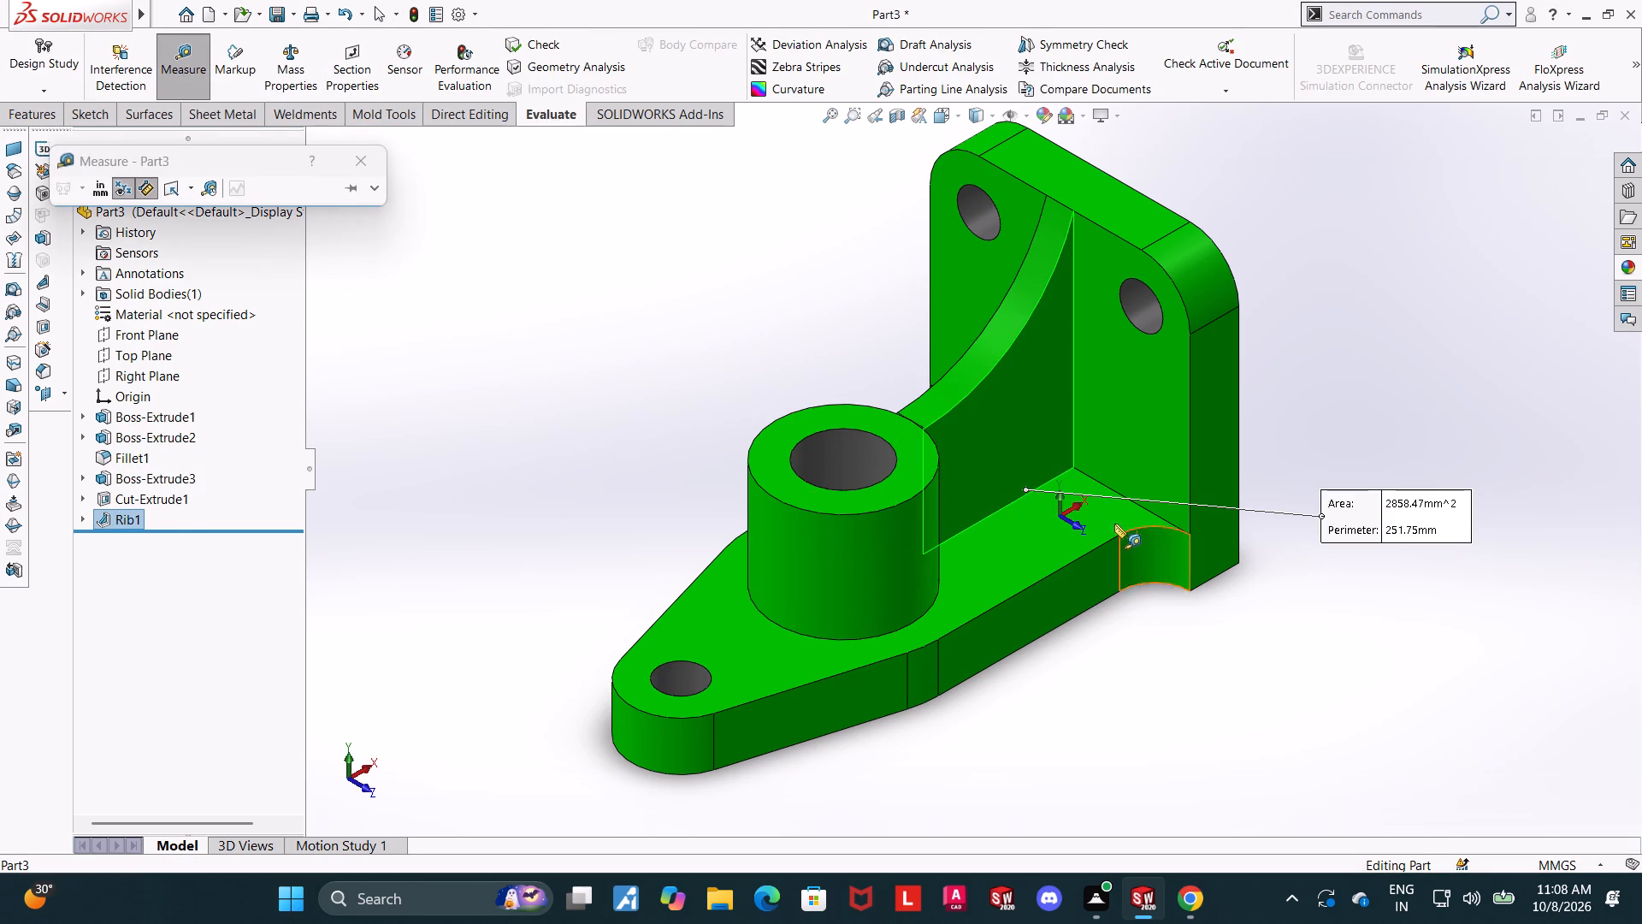
key(Escape)
click(183, 68)
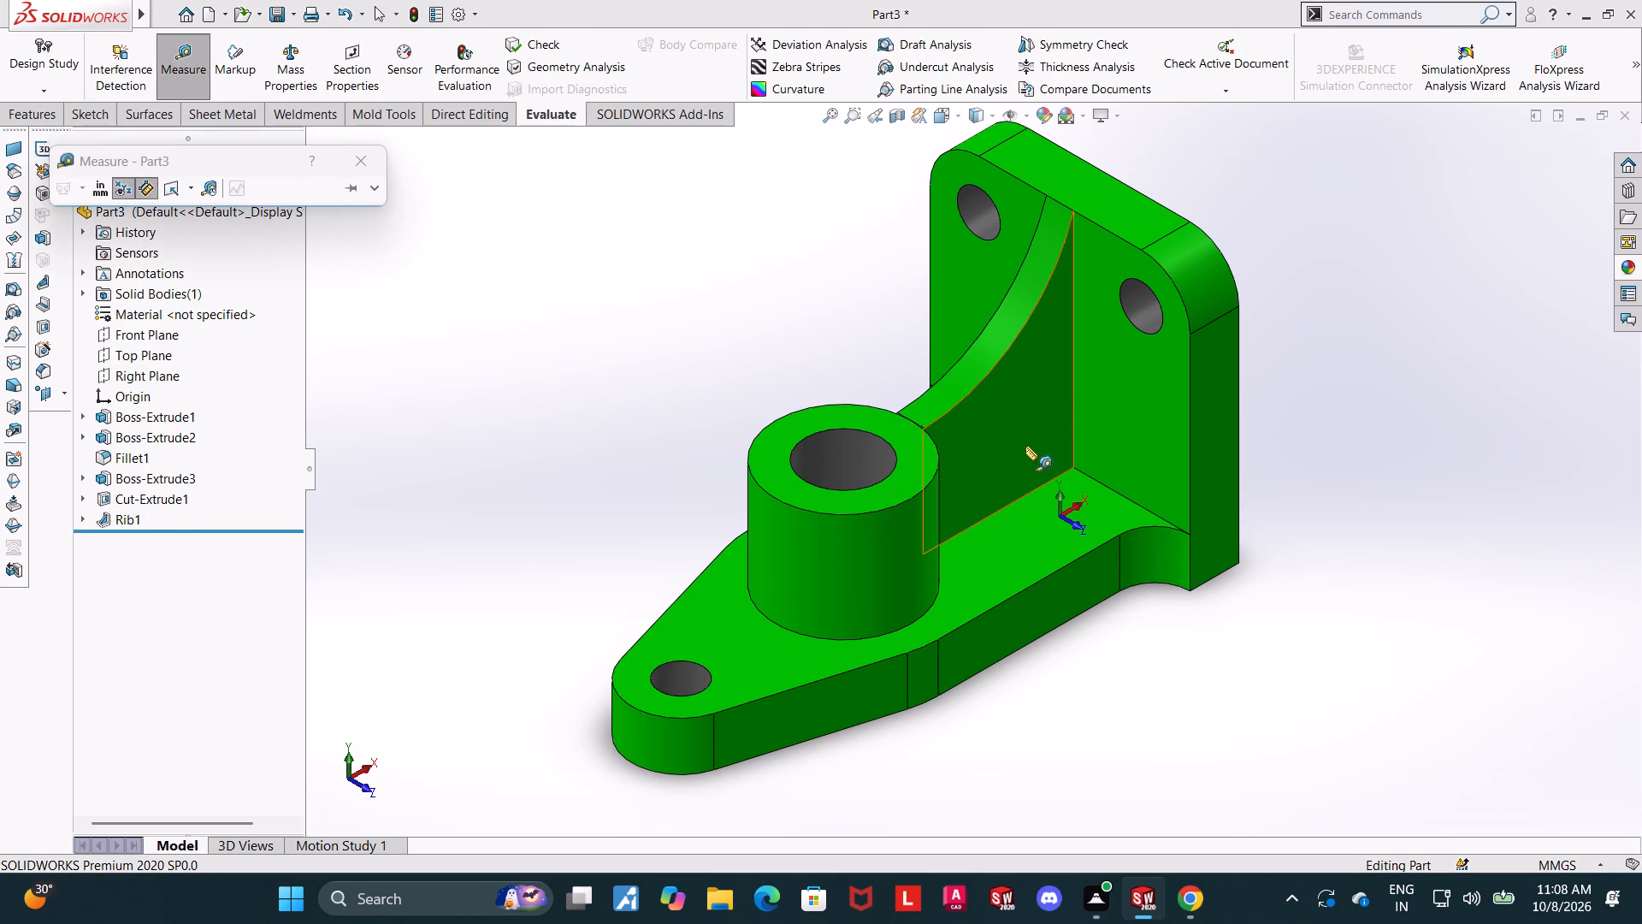
click(1010, 502)
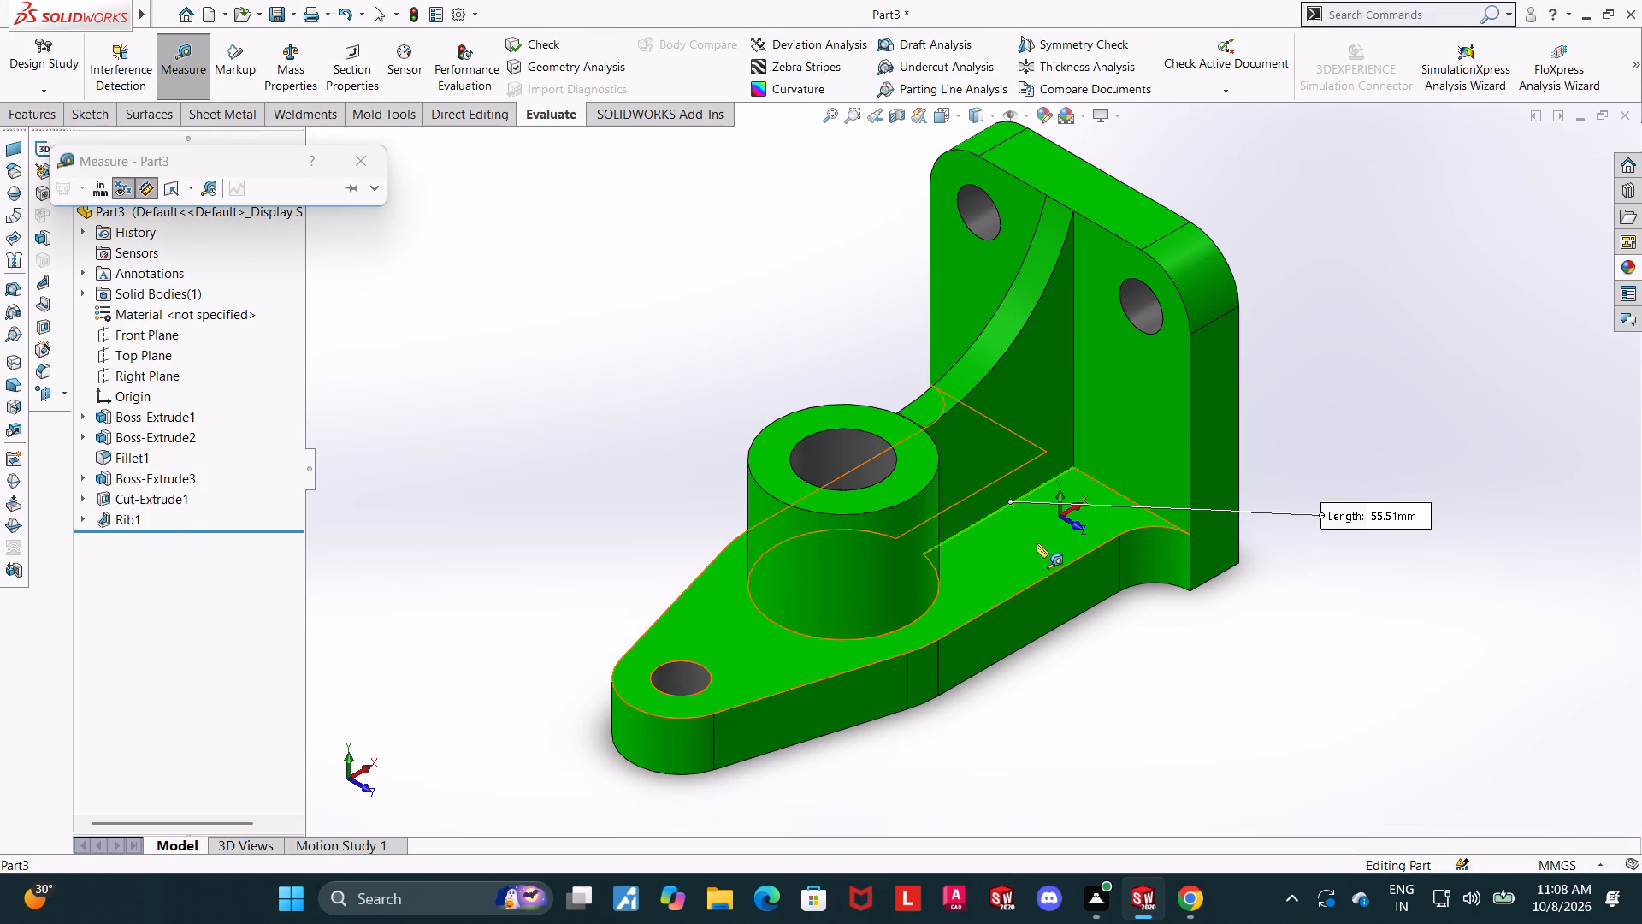
click(1045, 575)
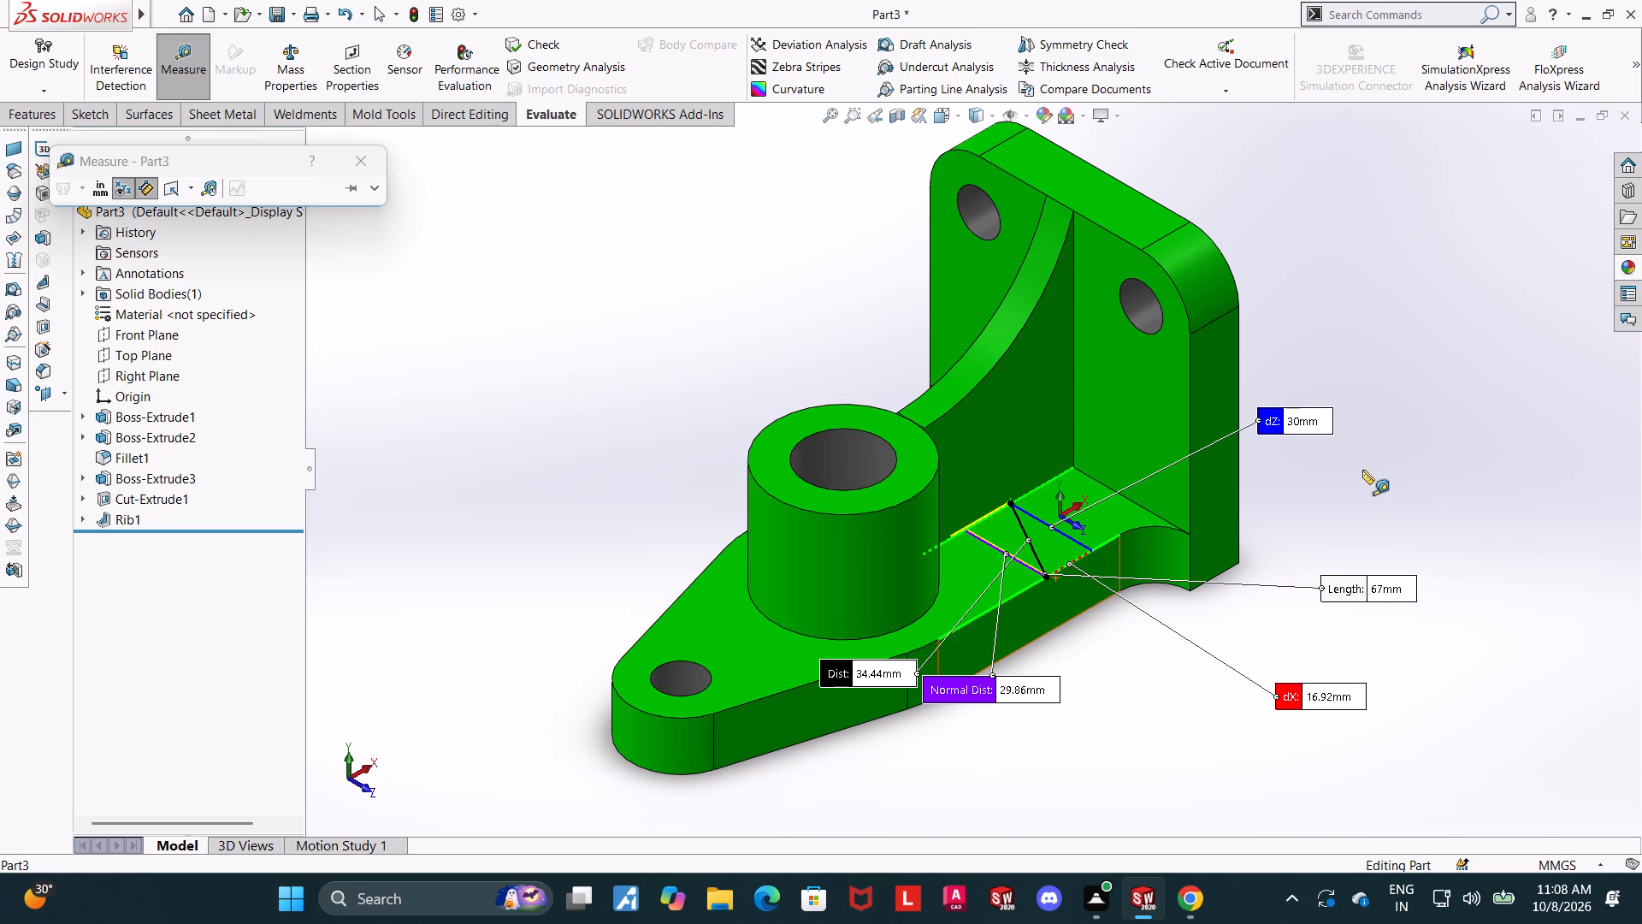
key(Escape)
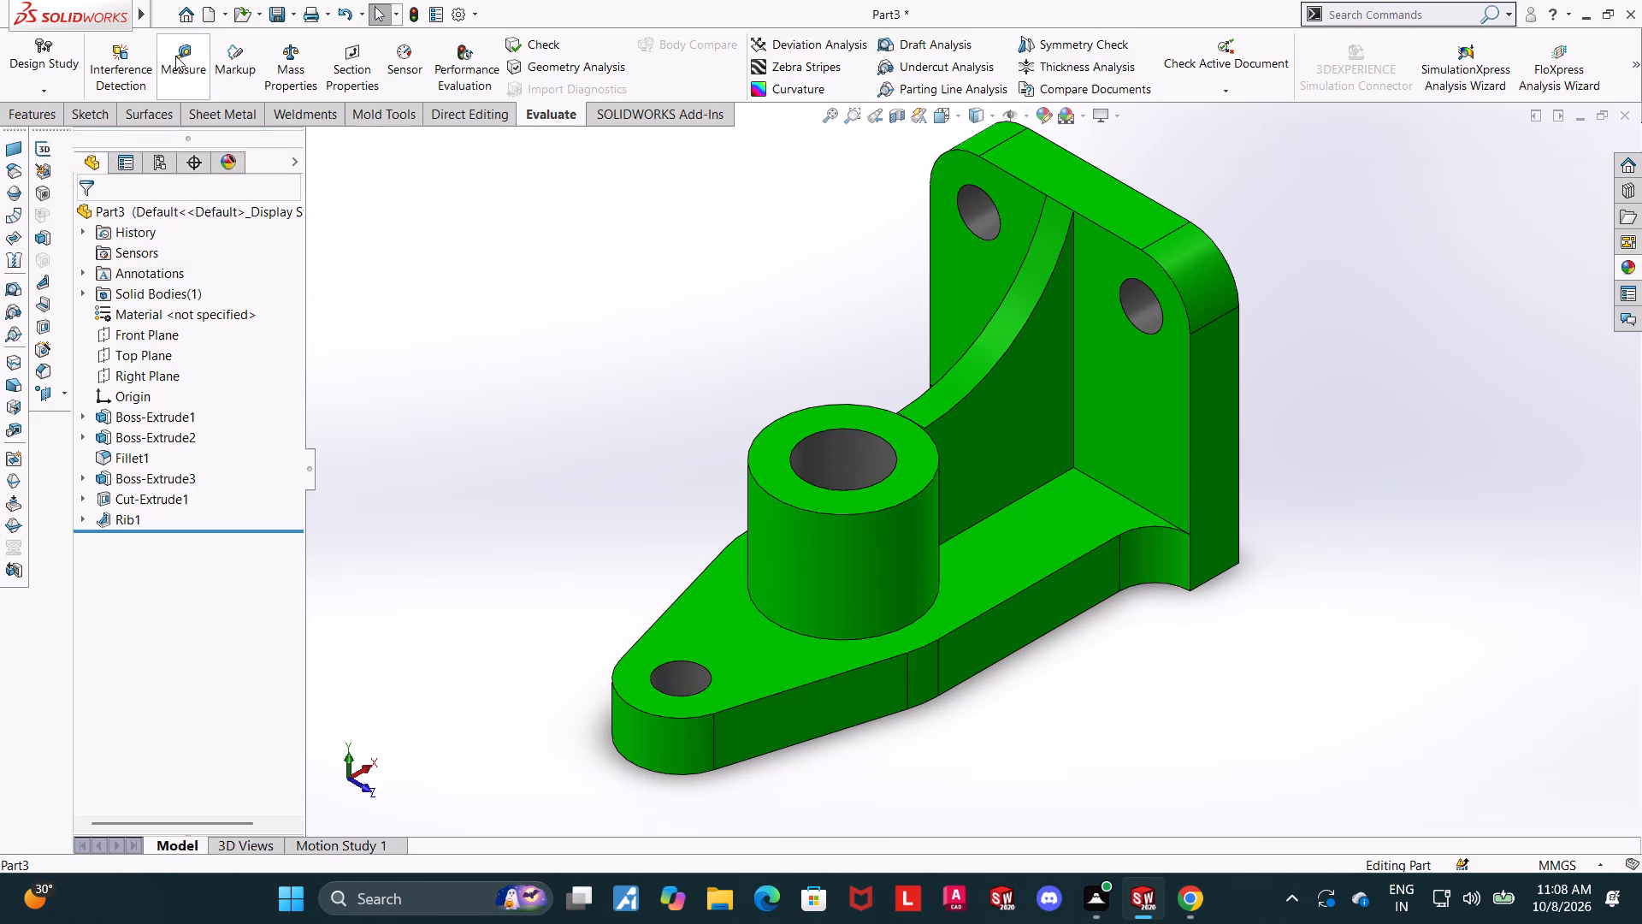
Measure the radius of the base plate's rounded end and the diameter of the hole in it.
click(175, 56)
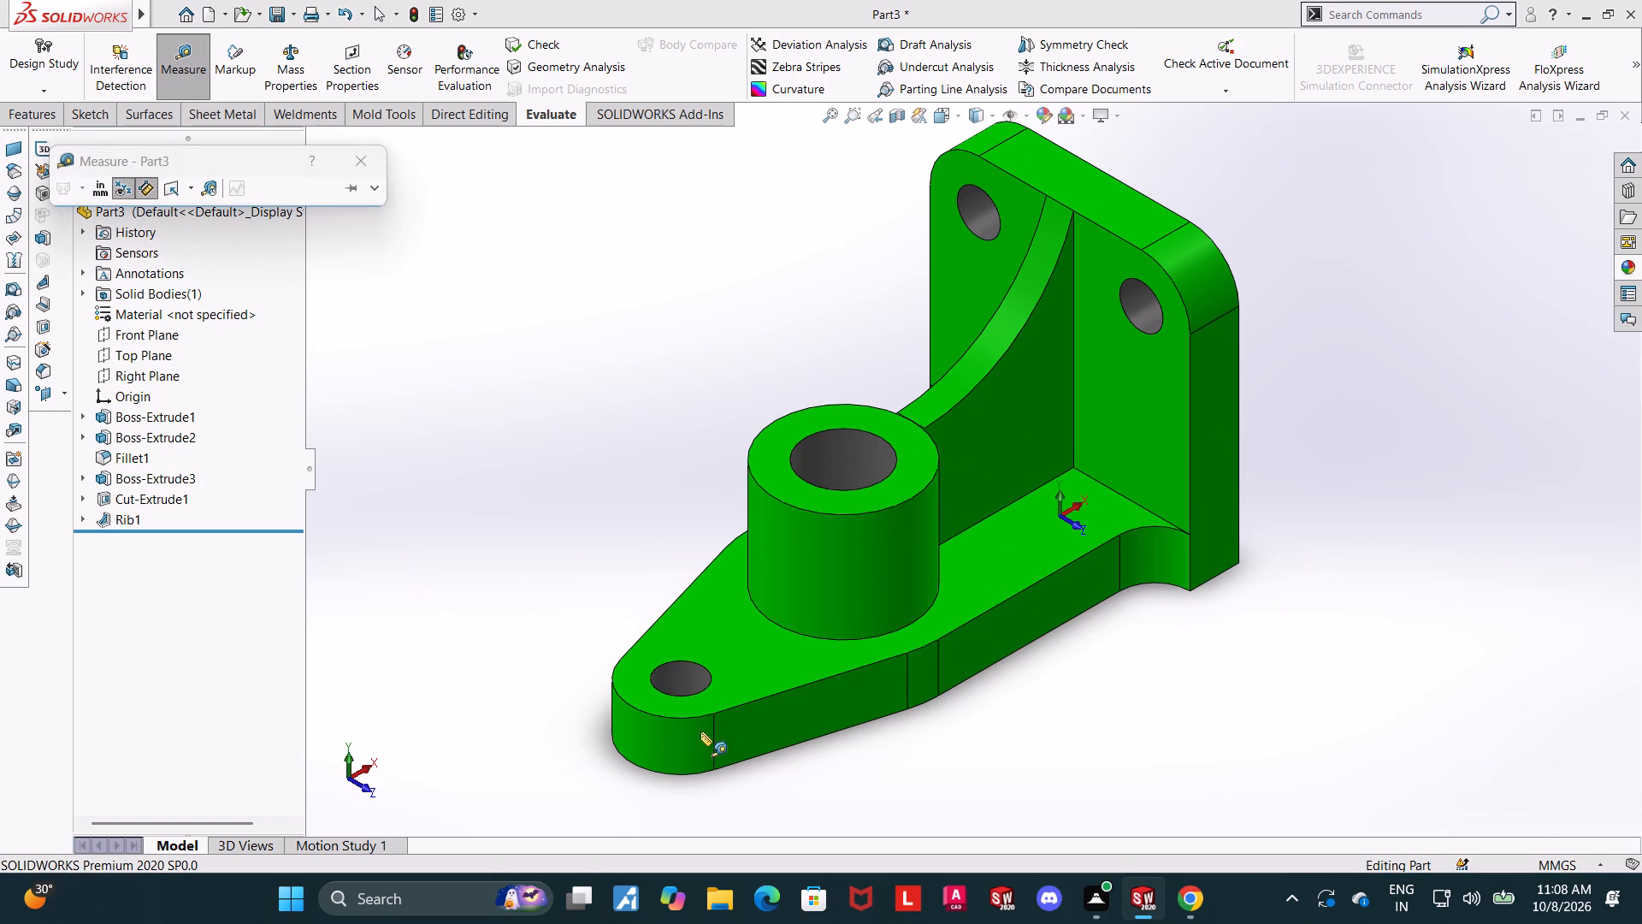
click(657, 715)
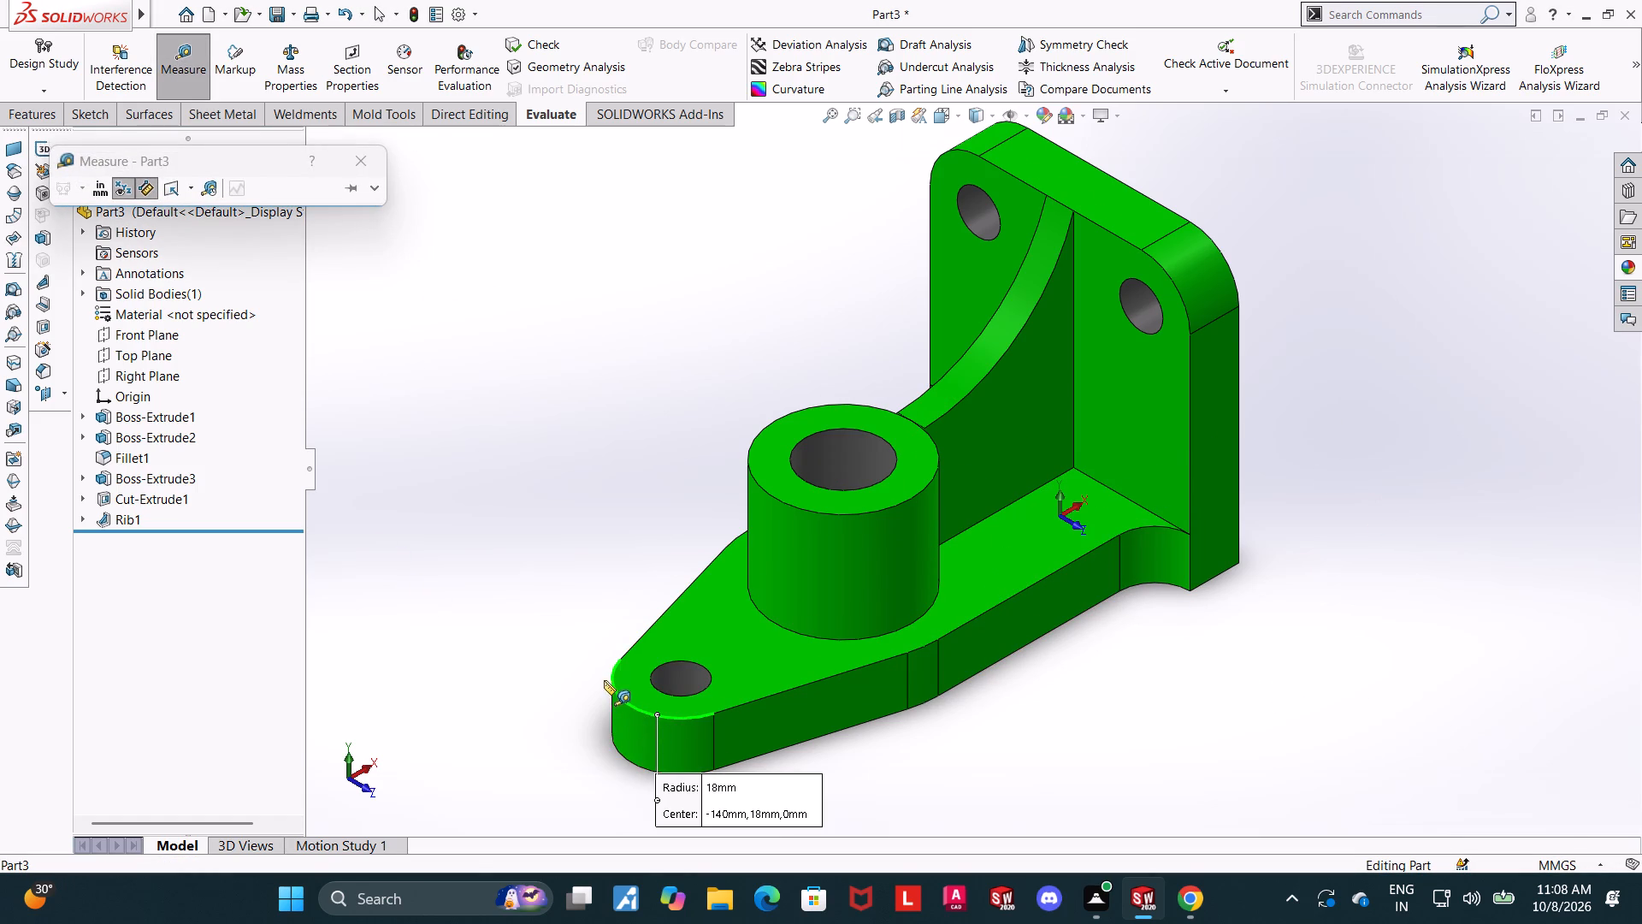
key(Escape)
click(192, 60)
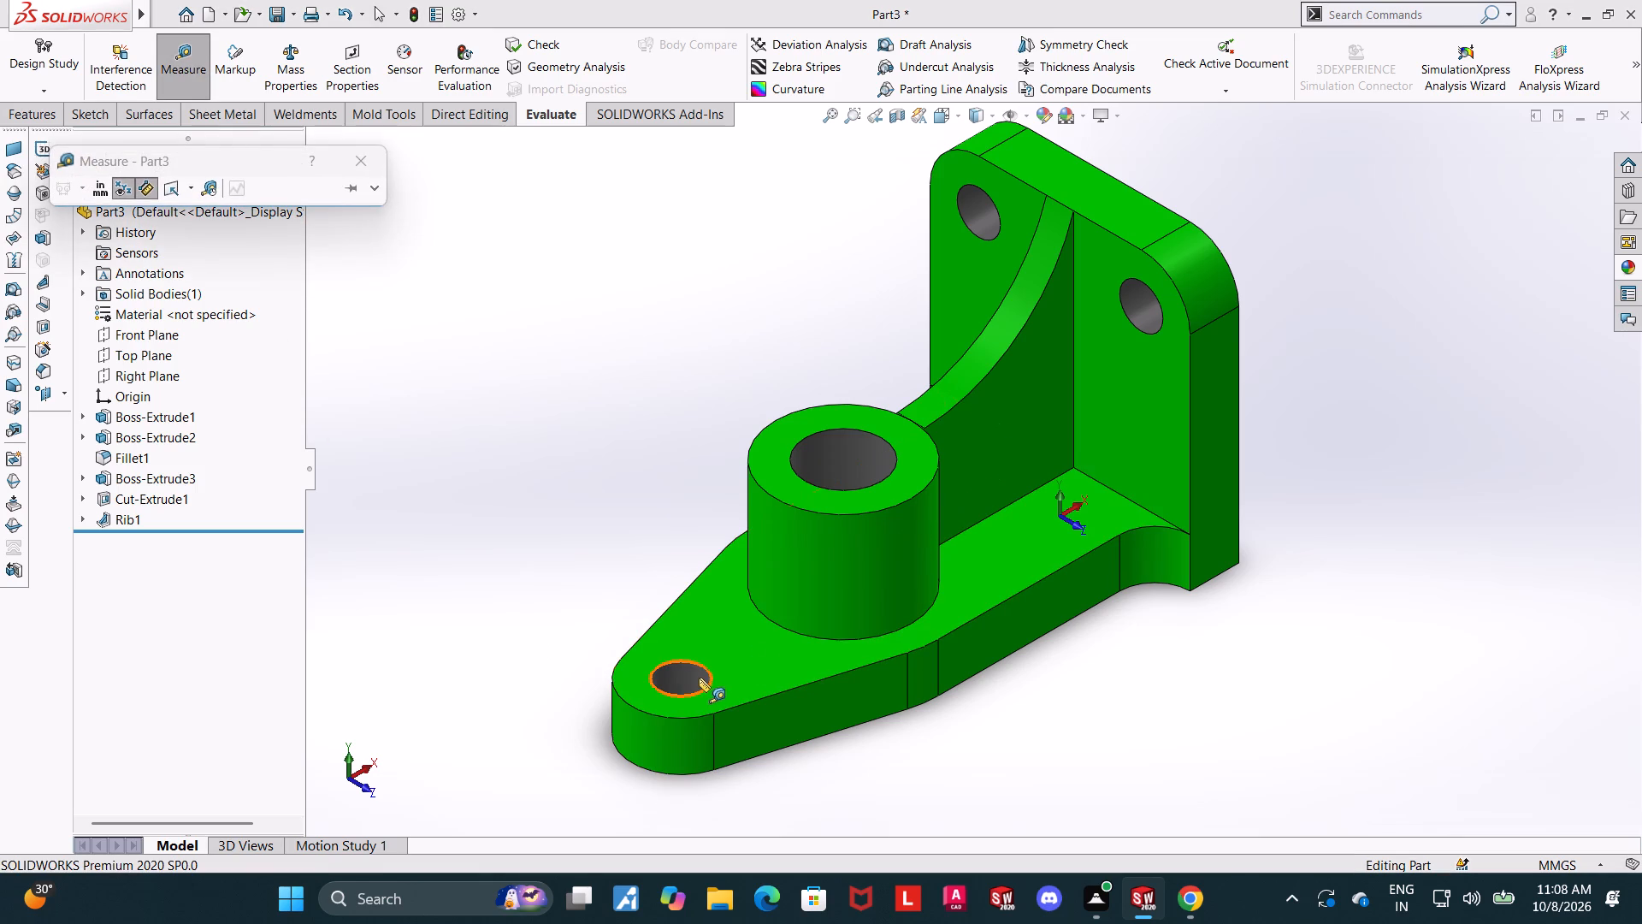
click(706, 686)
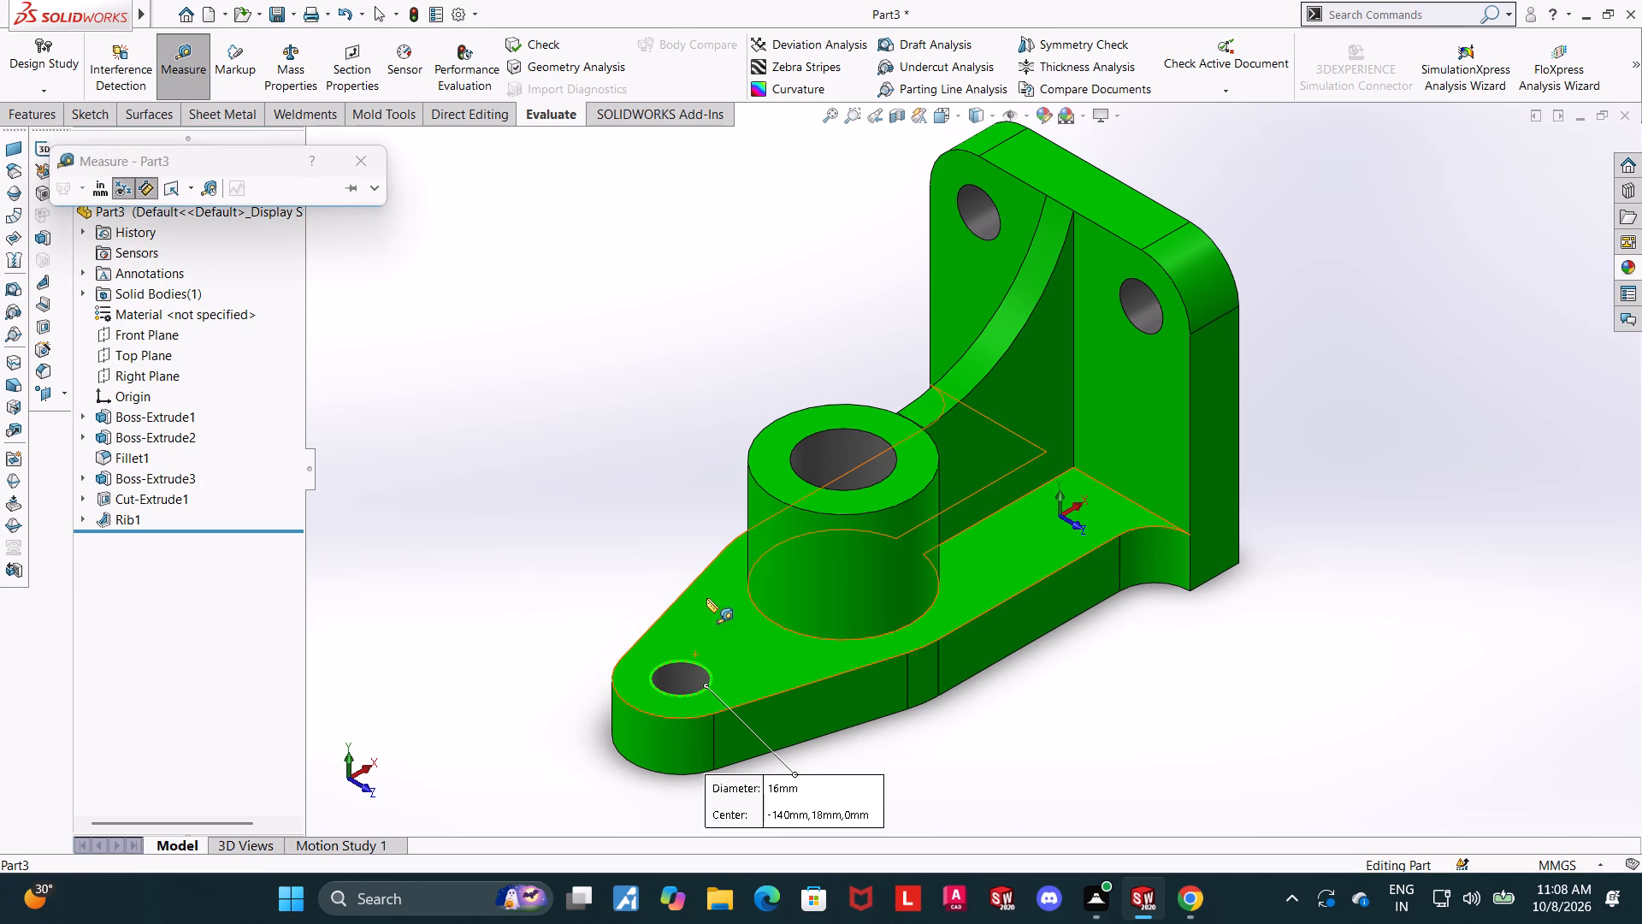
key(Escape)
Measure an upright plate hole and the lower edge of the fillet joining the base and upright plates.
click(164, 55)
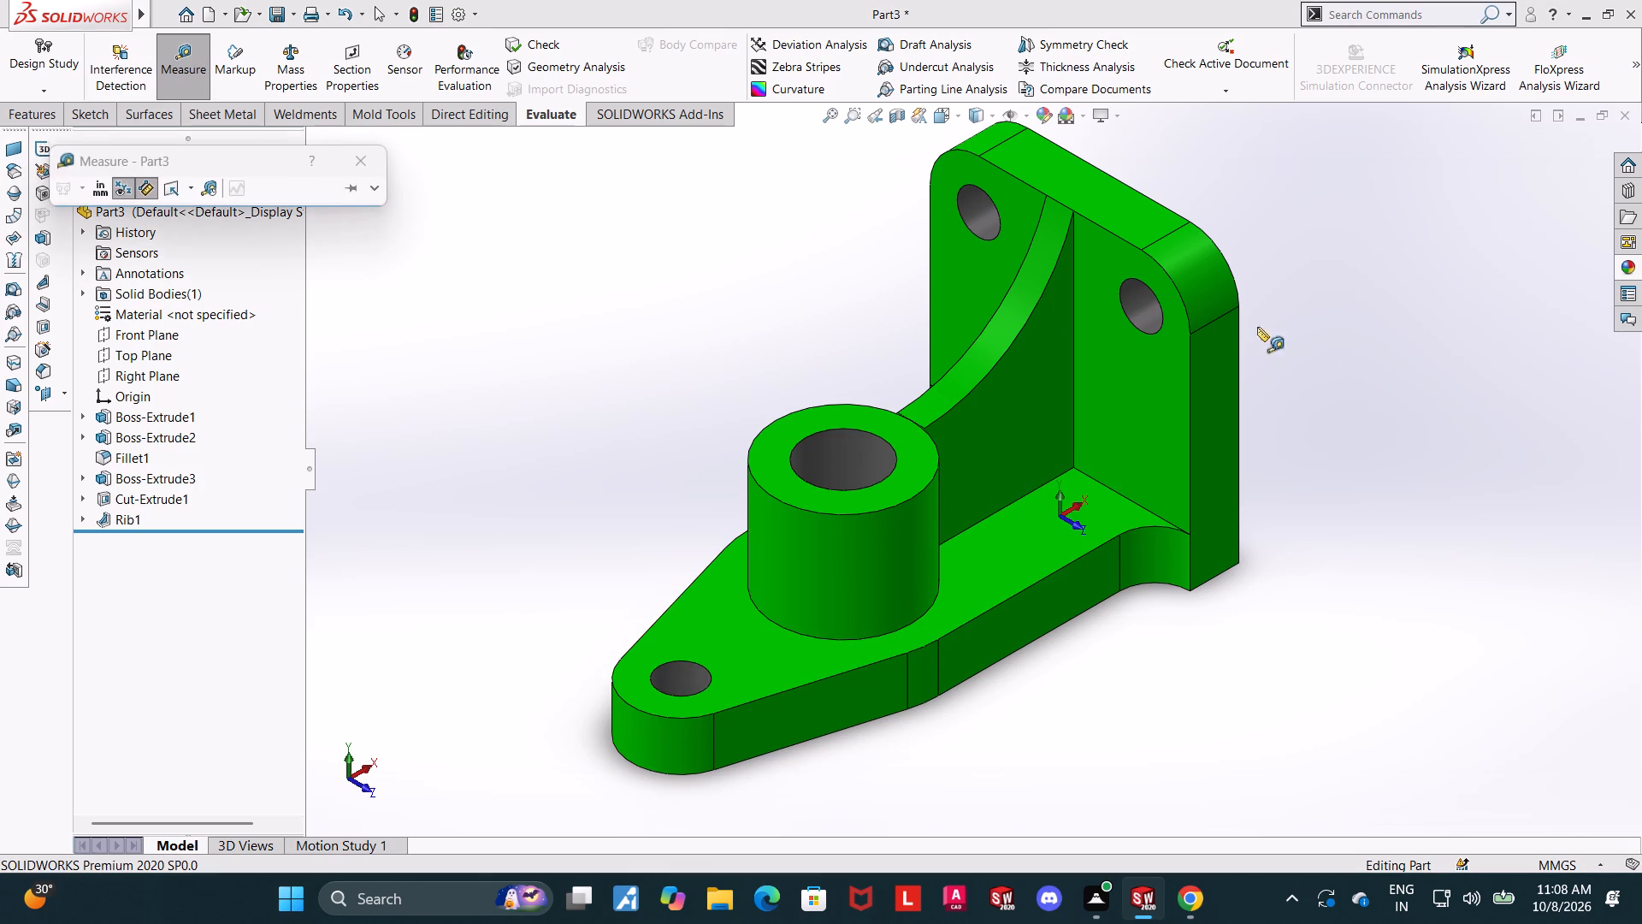
click(990, 236)
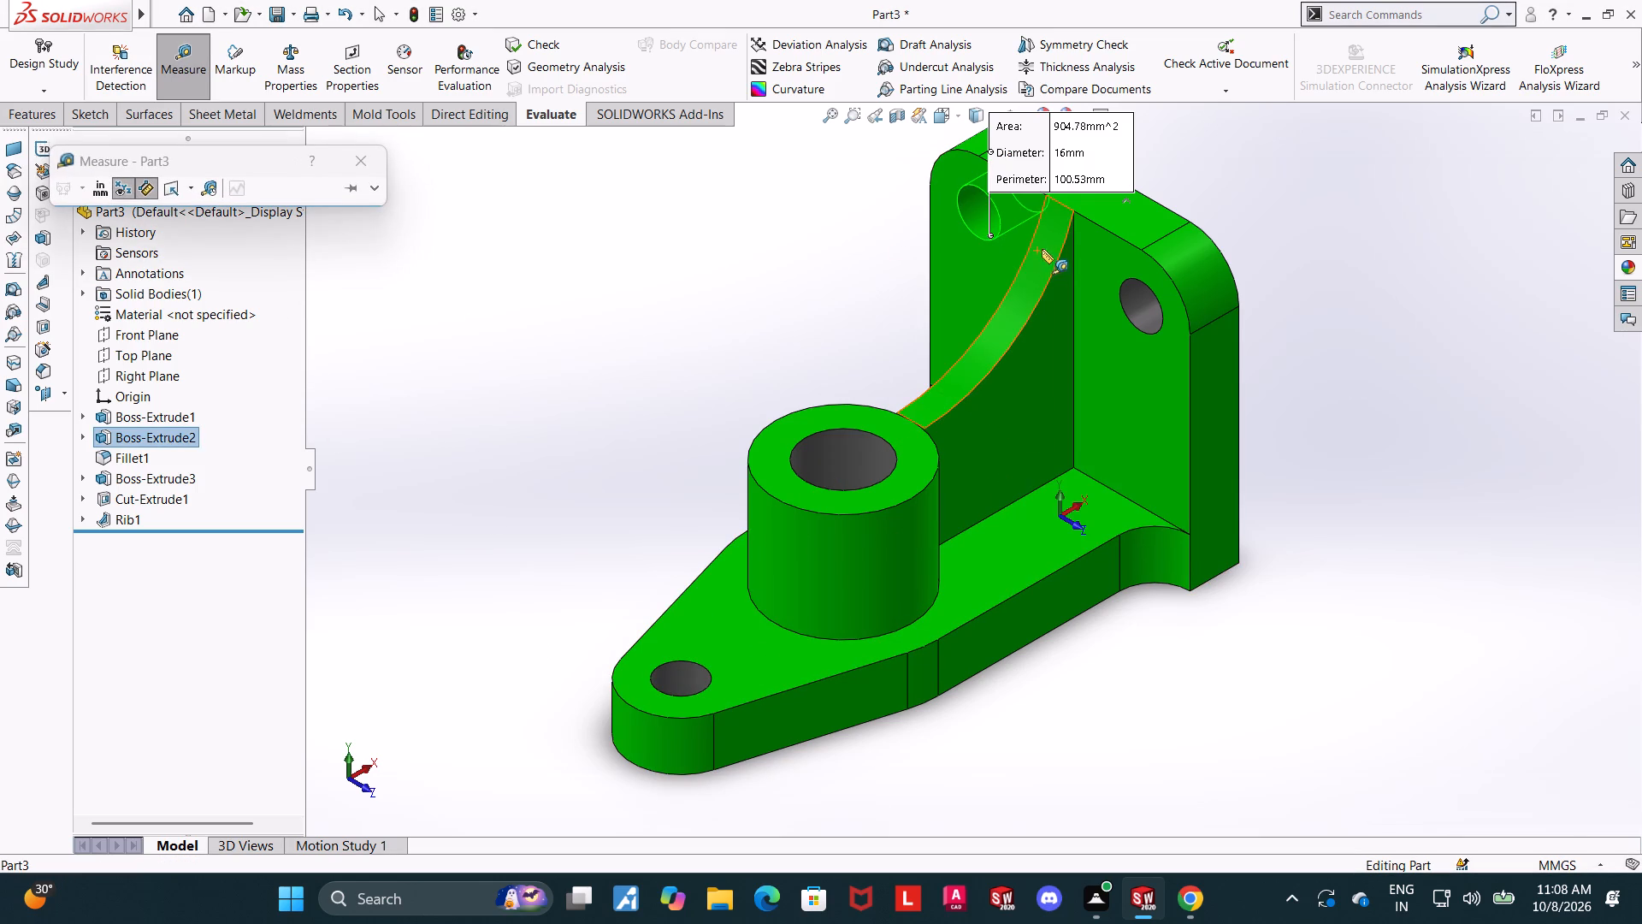
key(Escape)
click(185, 50)
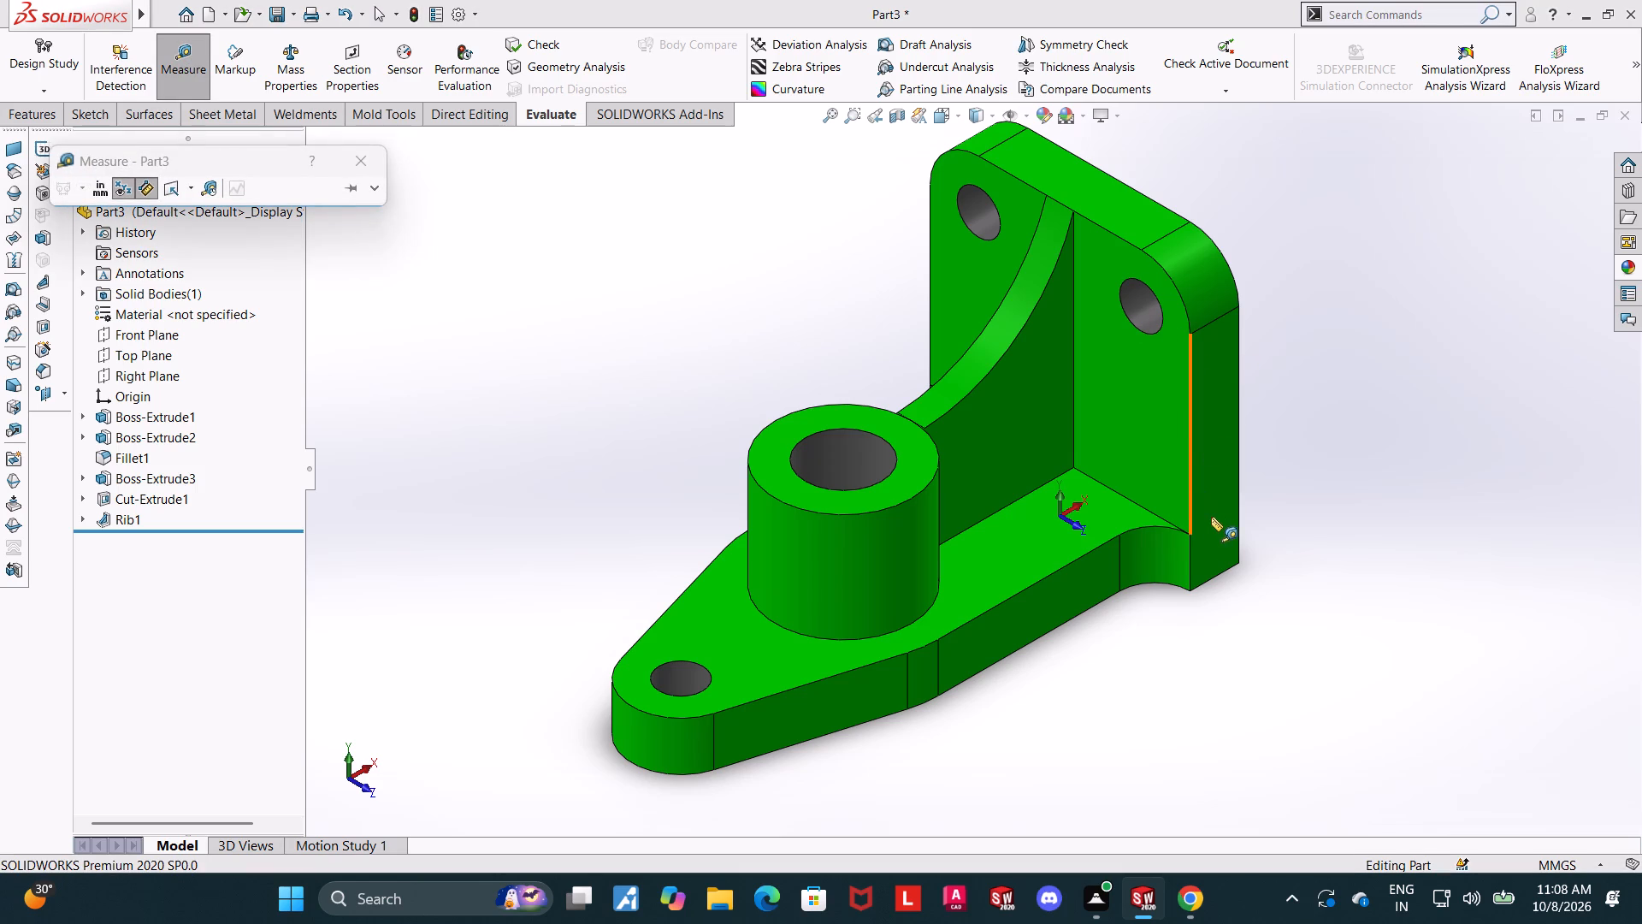
click(1161, 580)
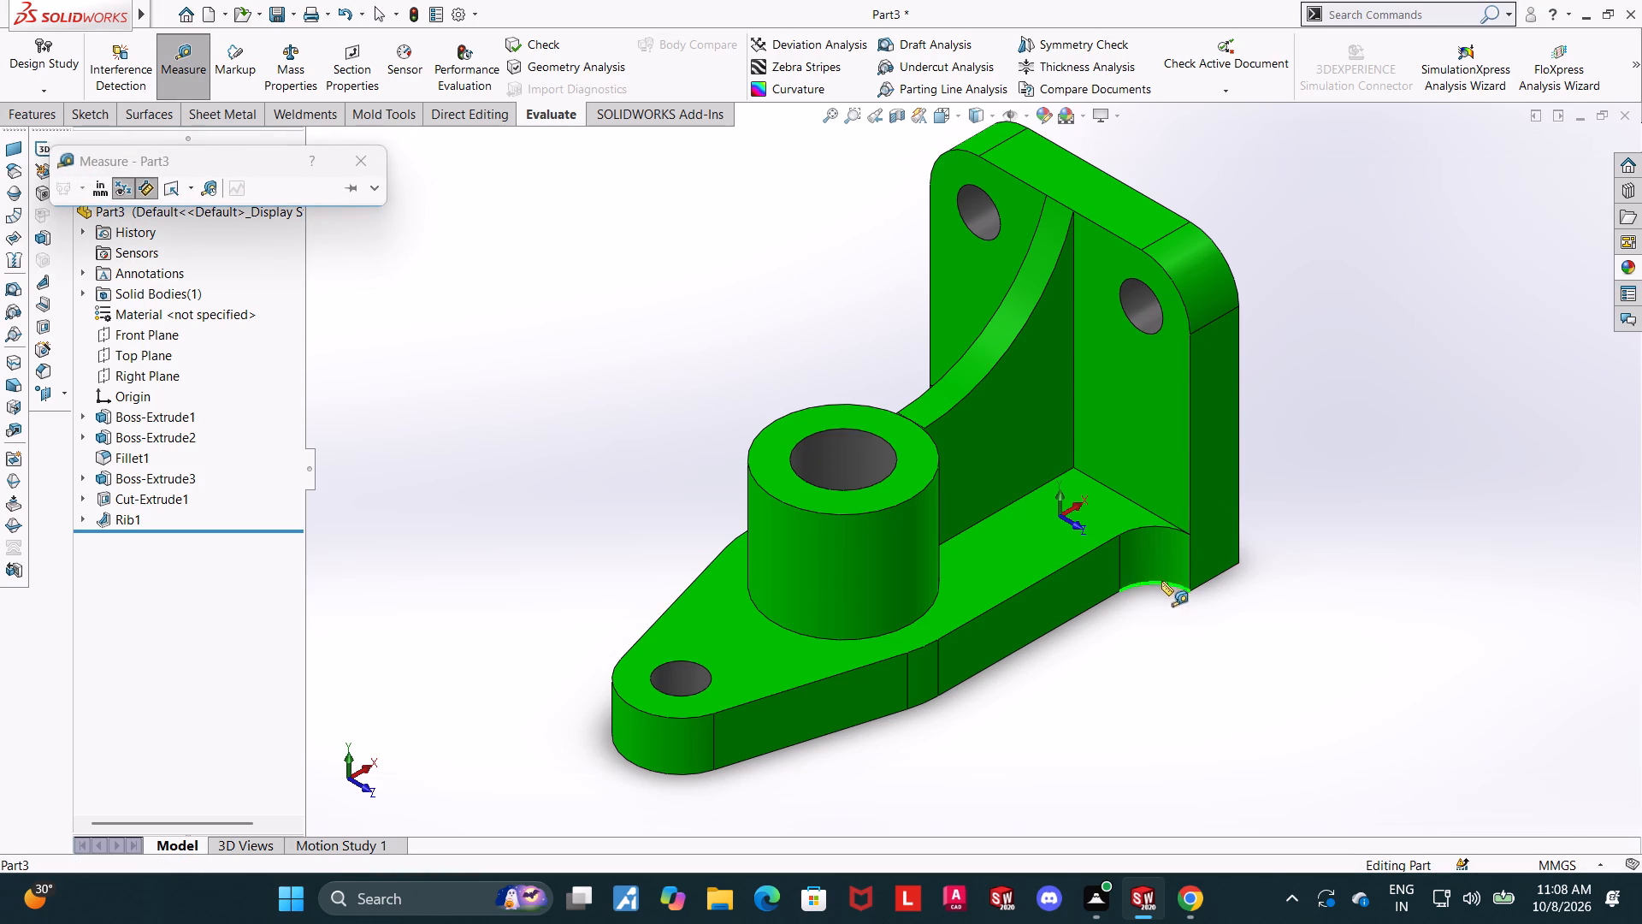
key(Escape)
Measure the upright plate's height from its top front edge to its bottom corner.
click(199, 62)
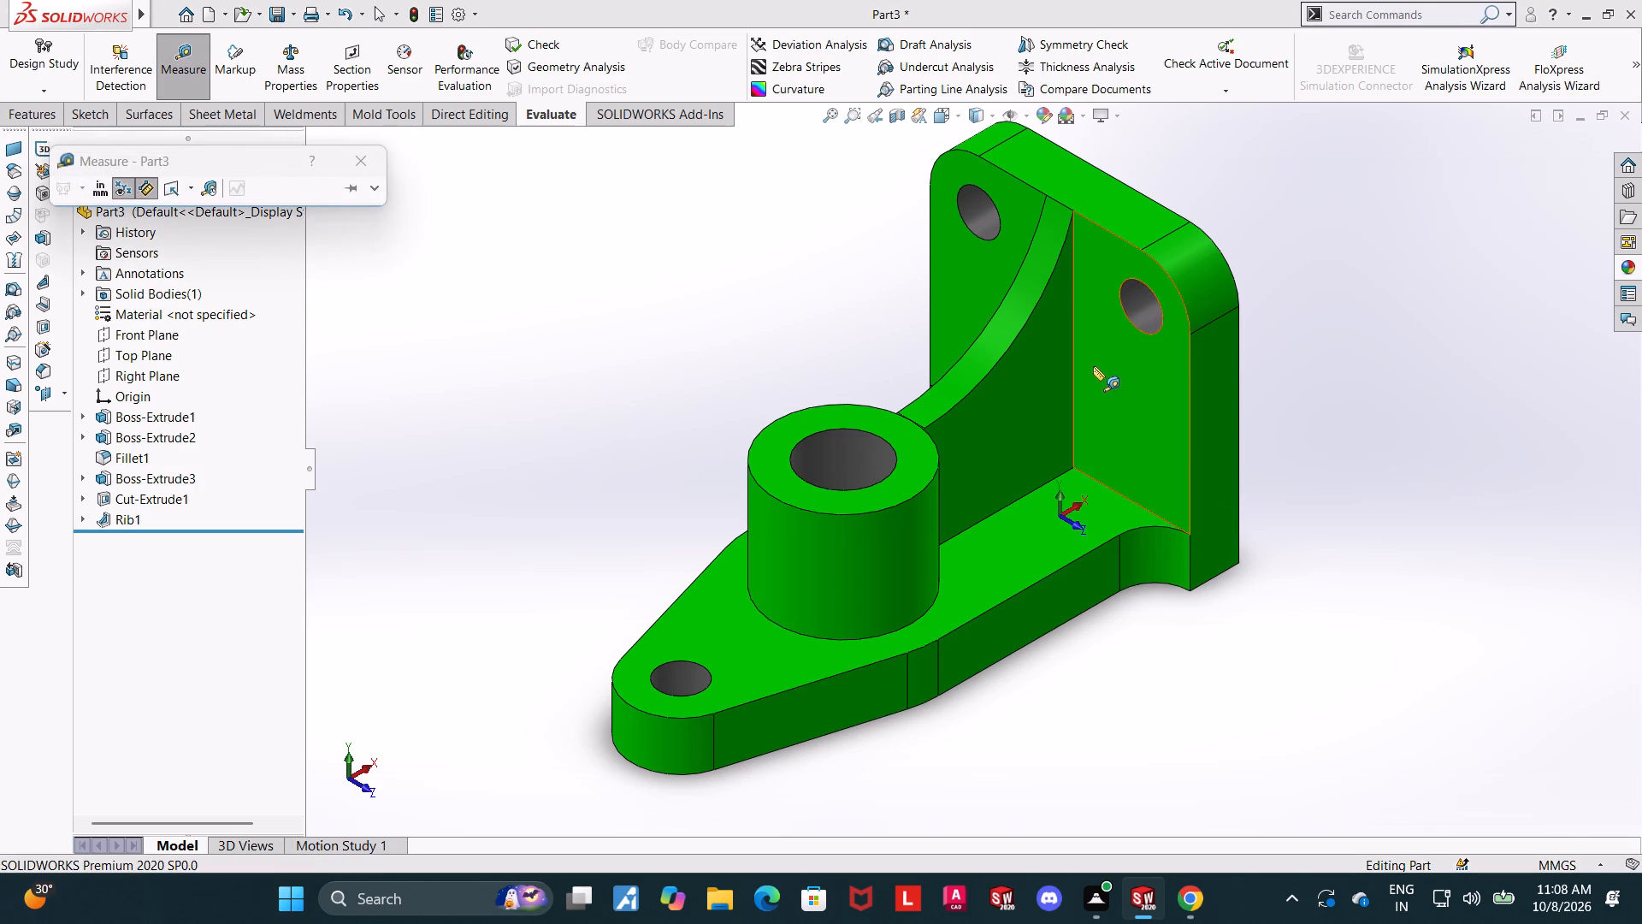
click(1119, 239)
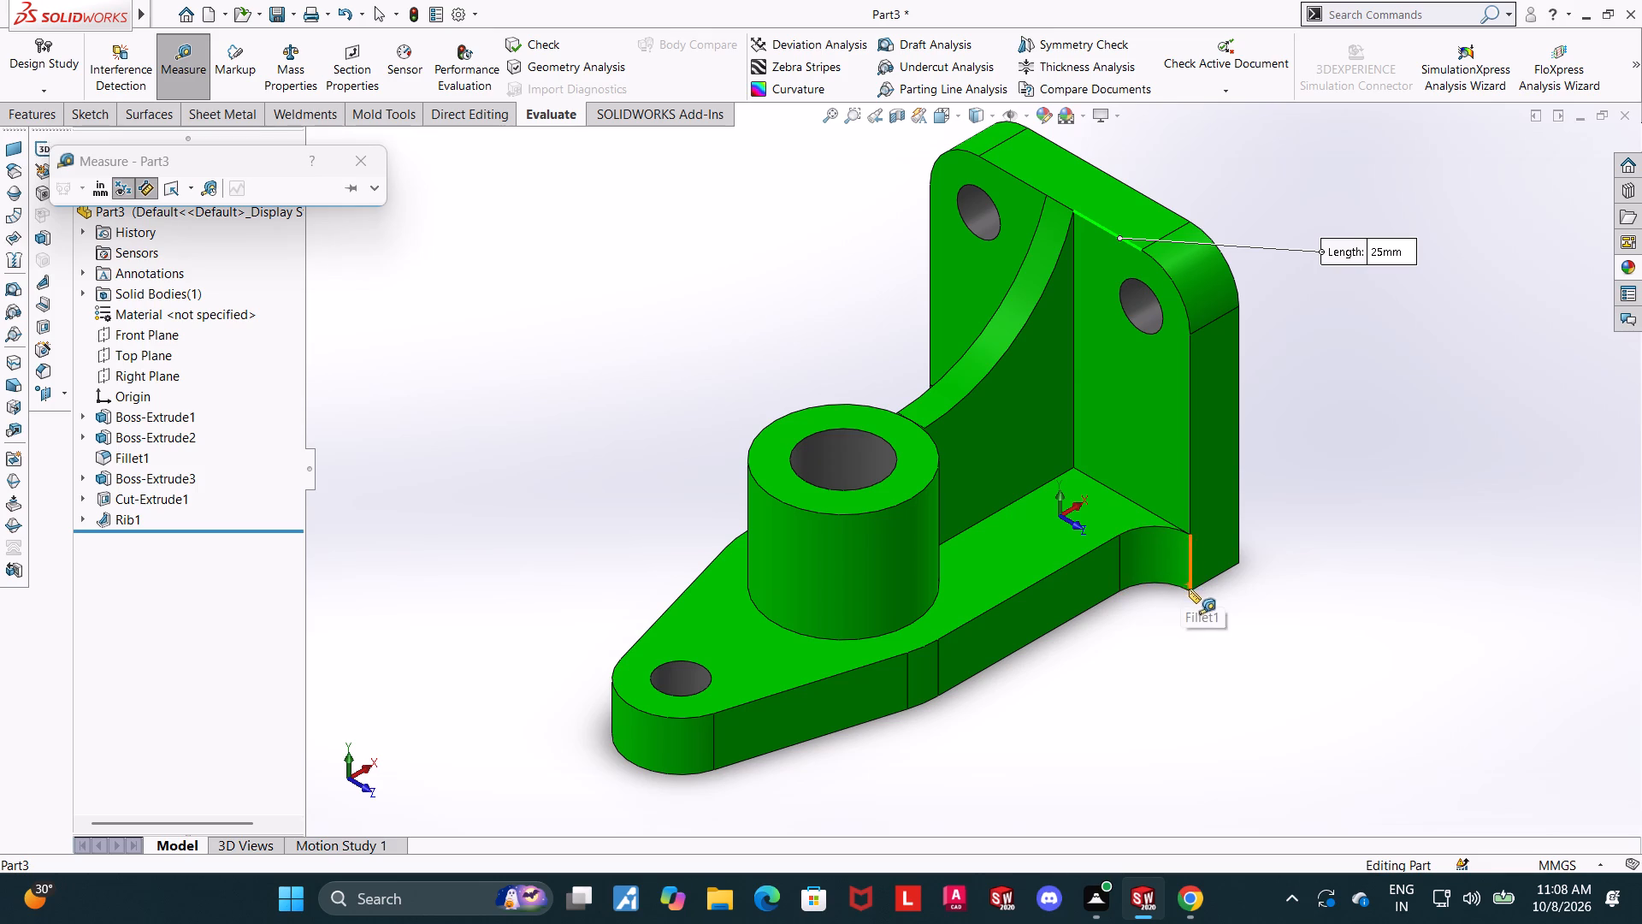
click(1190, 590)
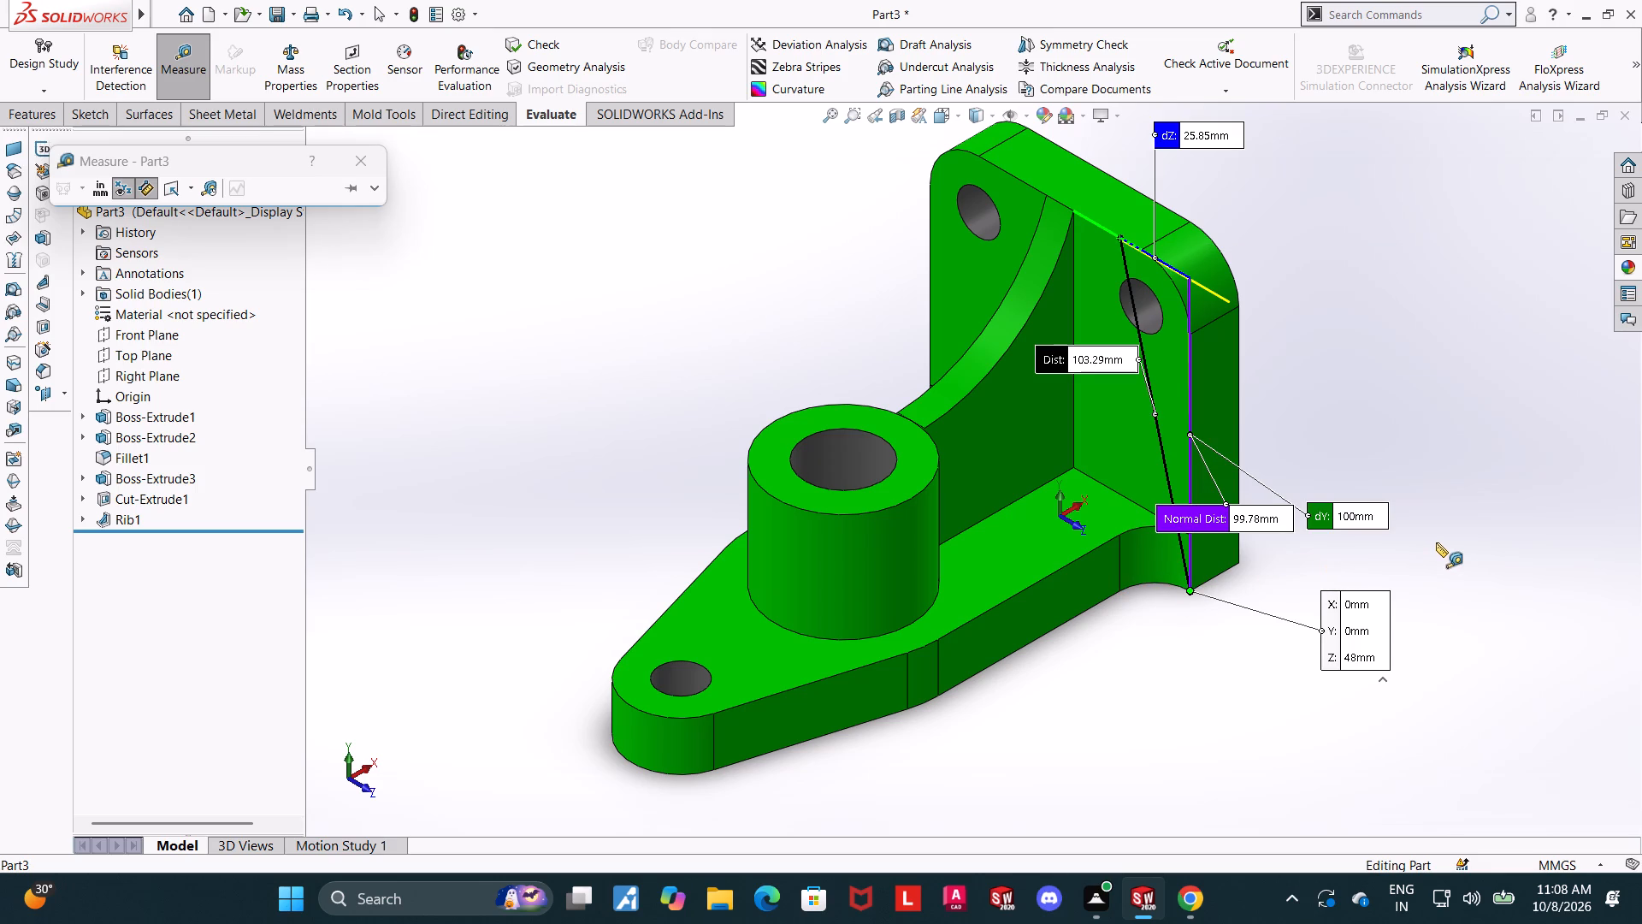
key(Escape)
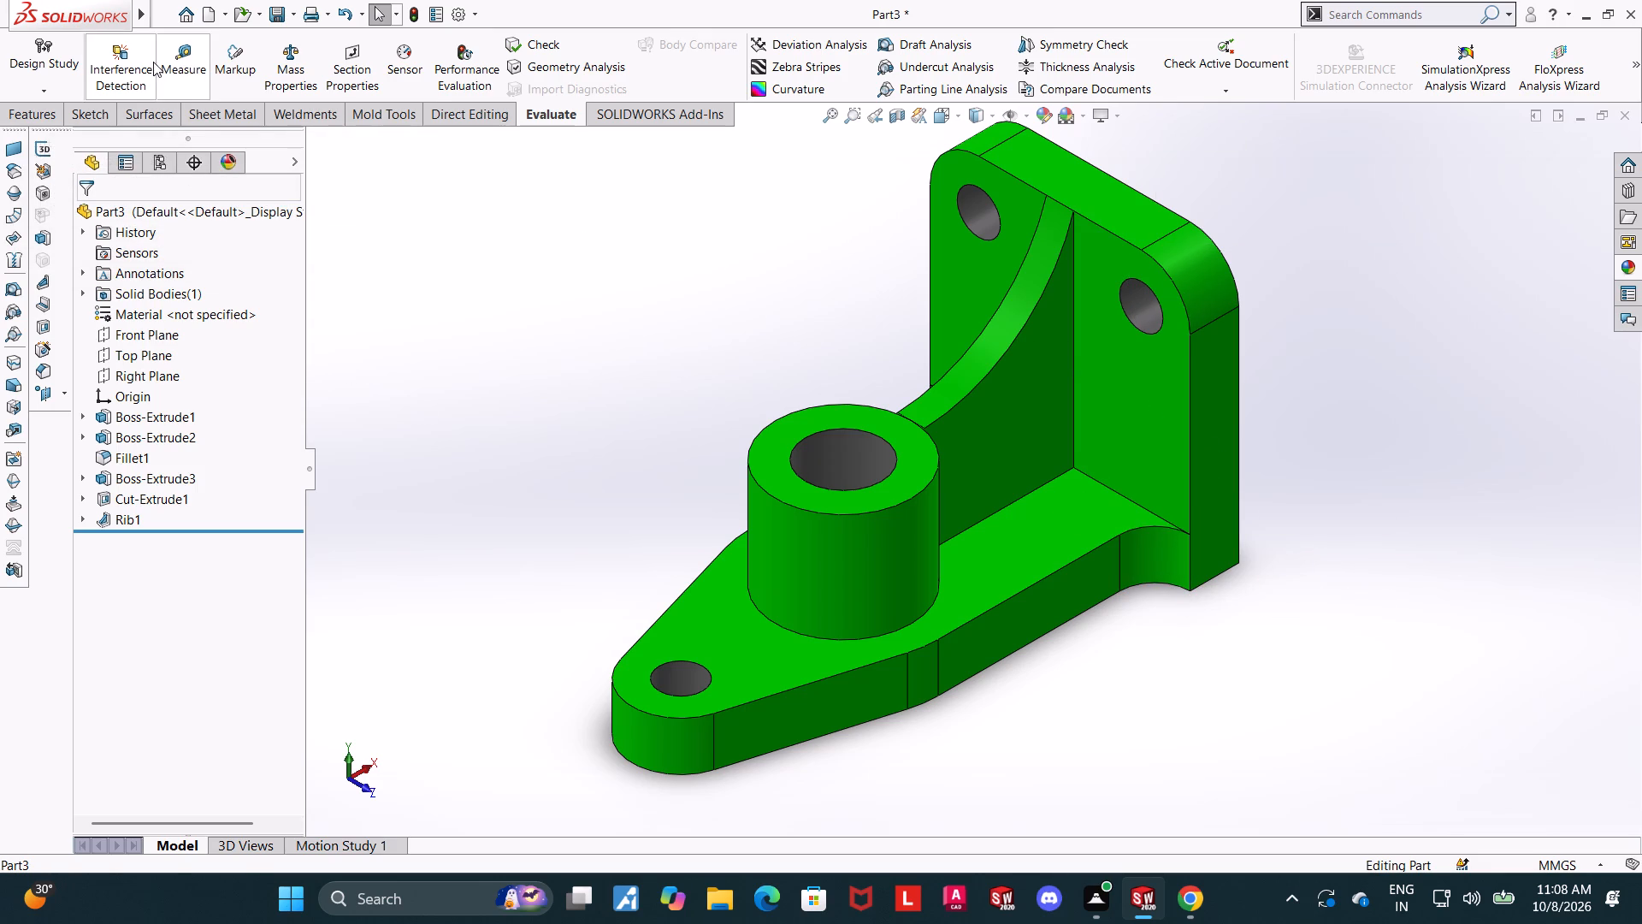
Measure the boss's top outer edge and the diameter of its bore.
click(180, 59)
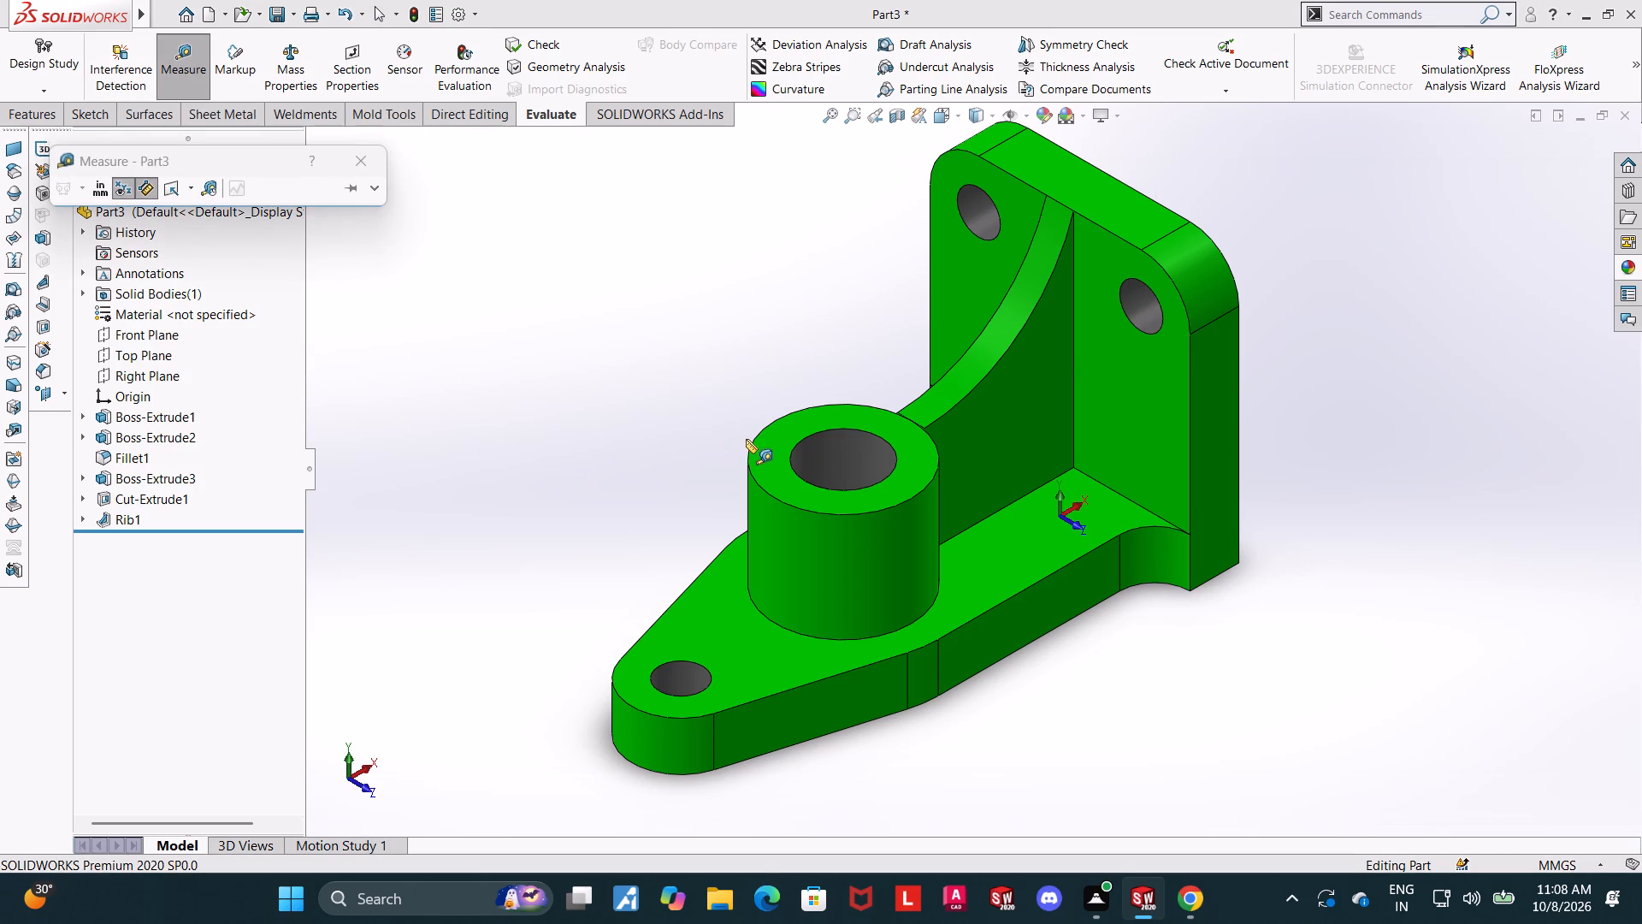
click(750, 442)
key(Escape)
click(164, 67)
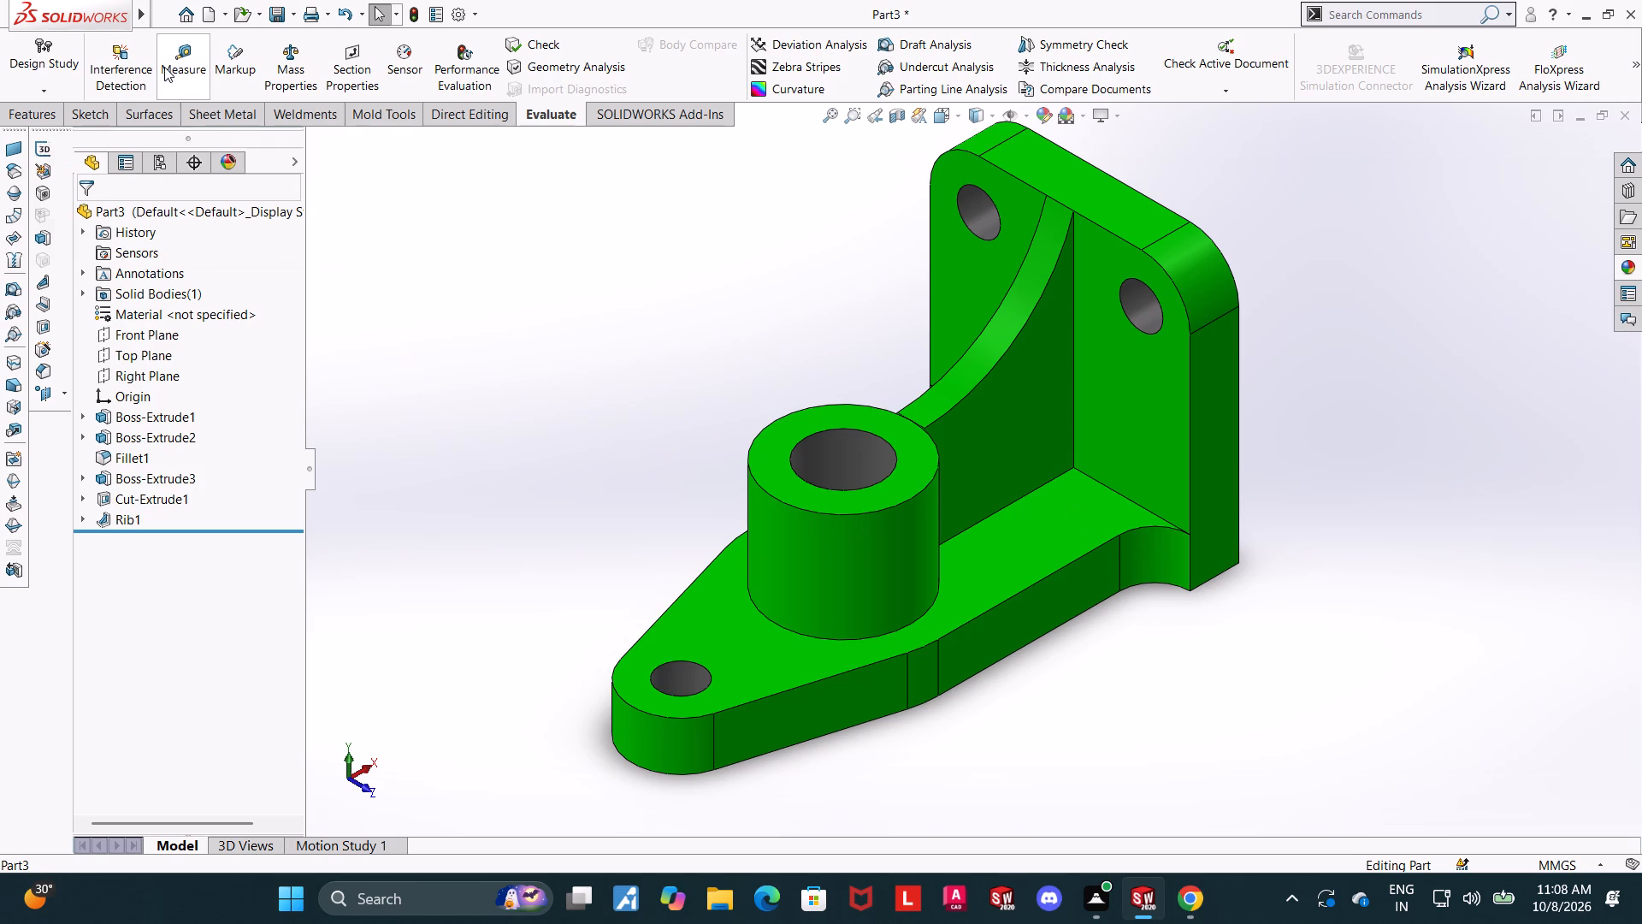
click(856, 490)
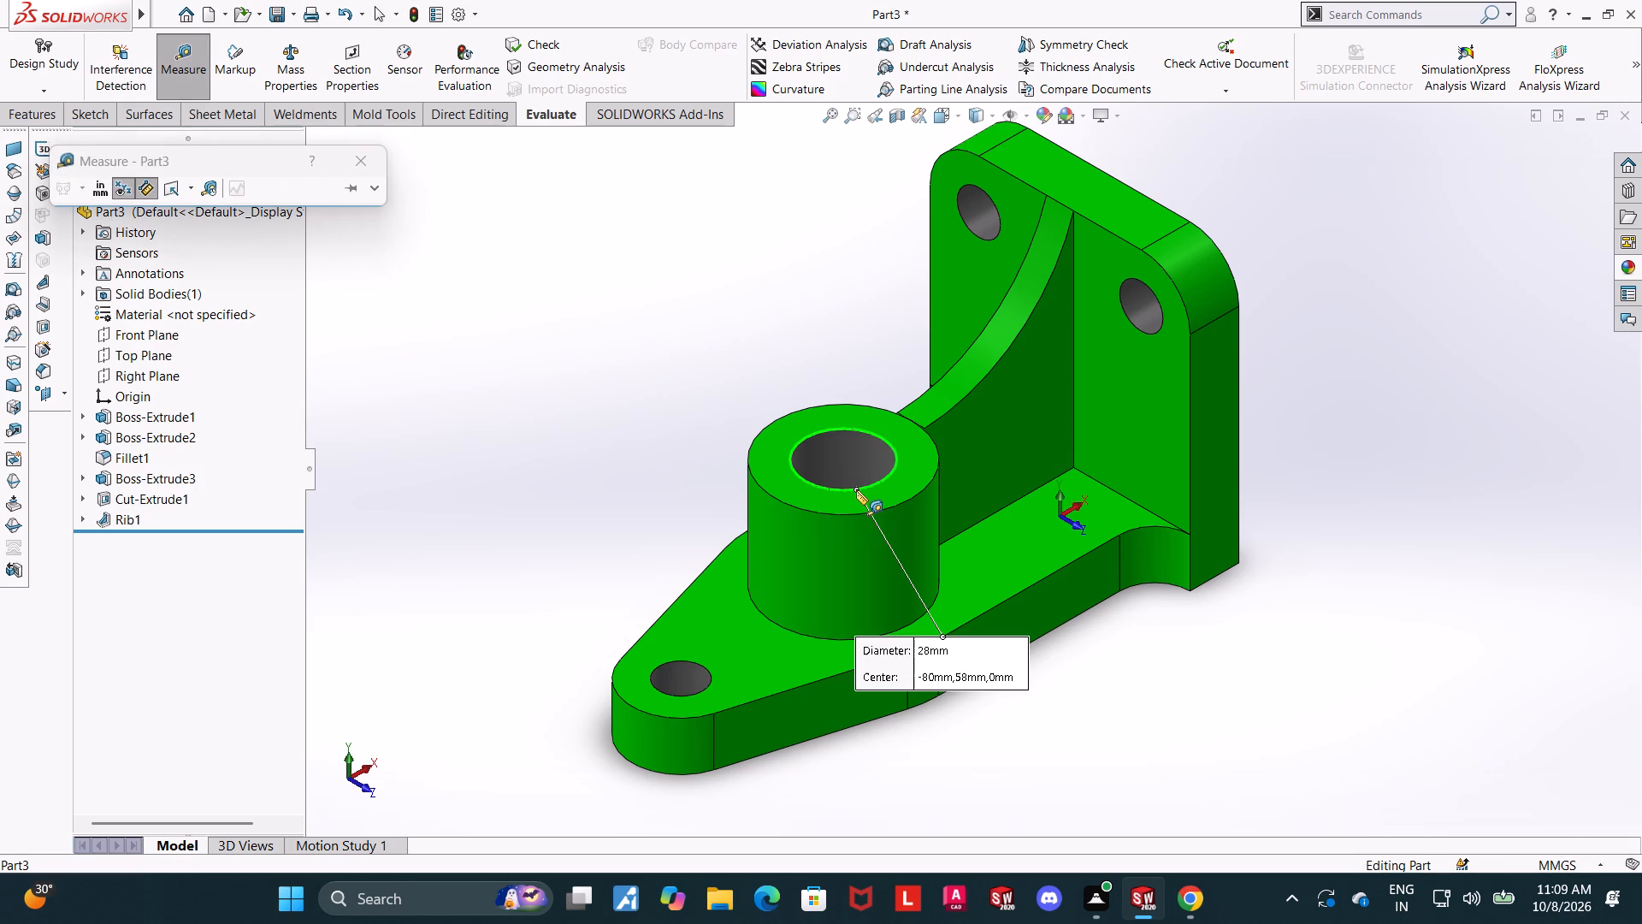
Restart Measure and check the boss's height from its top outer edge to its bottom edge on the base plate.
key(Escape)
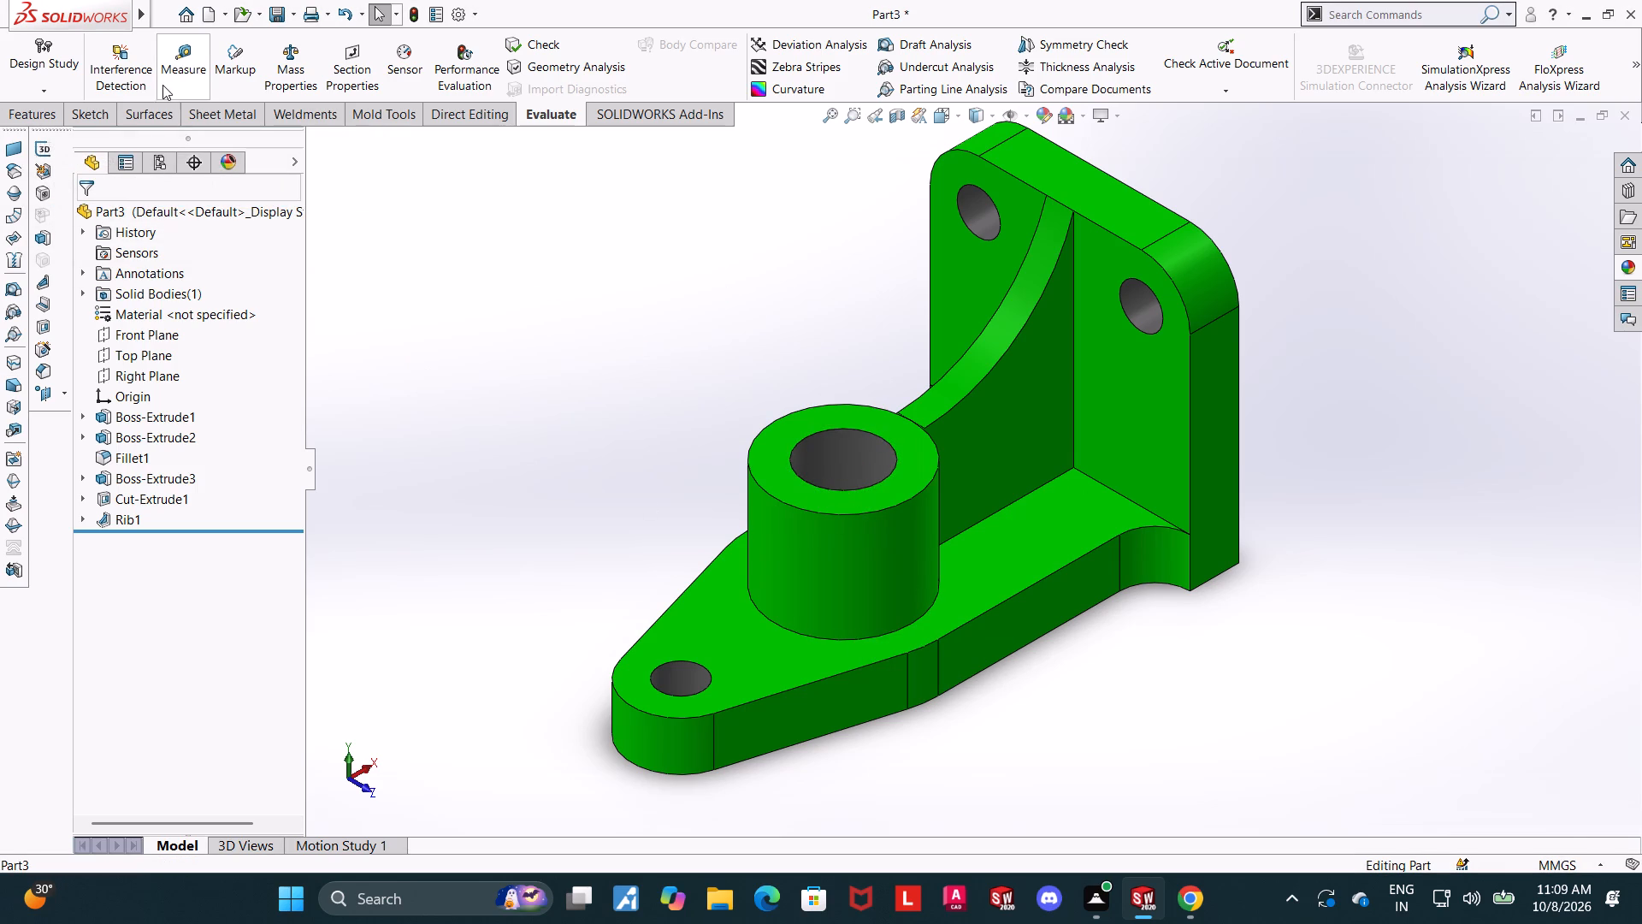
click(183, 83)
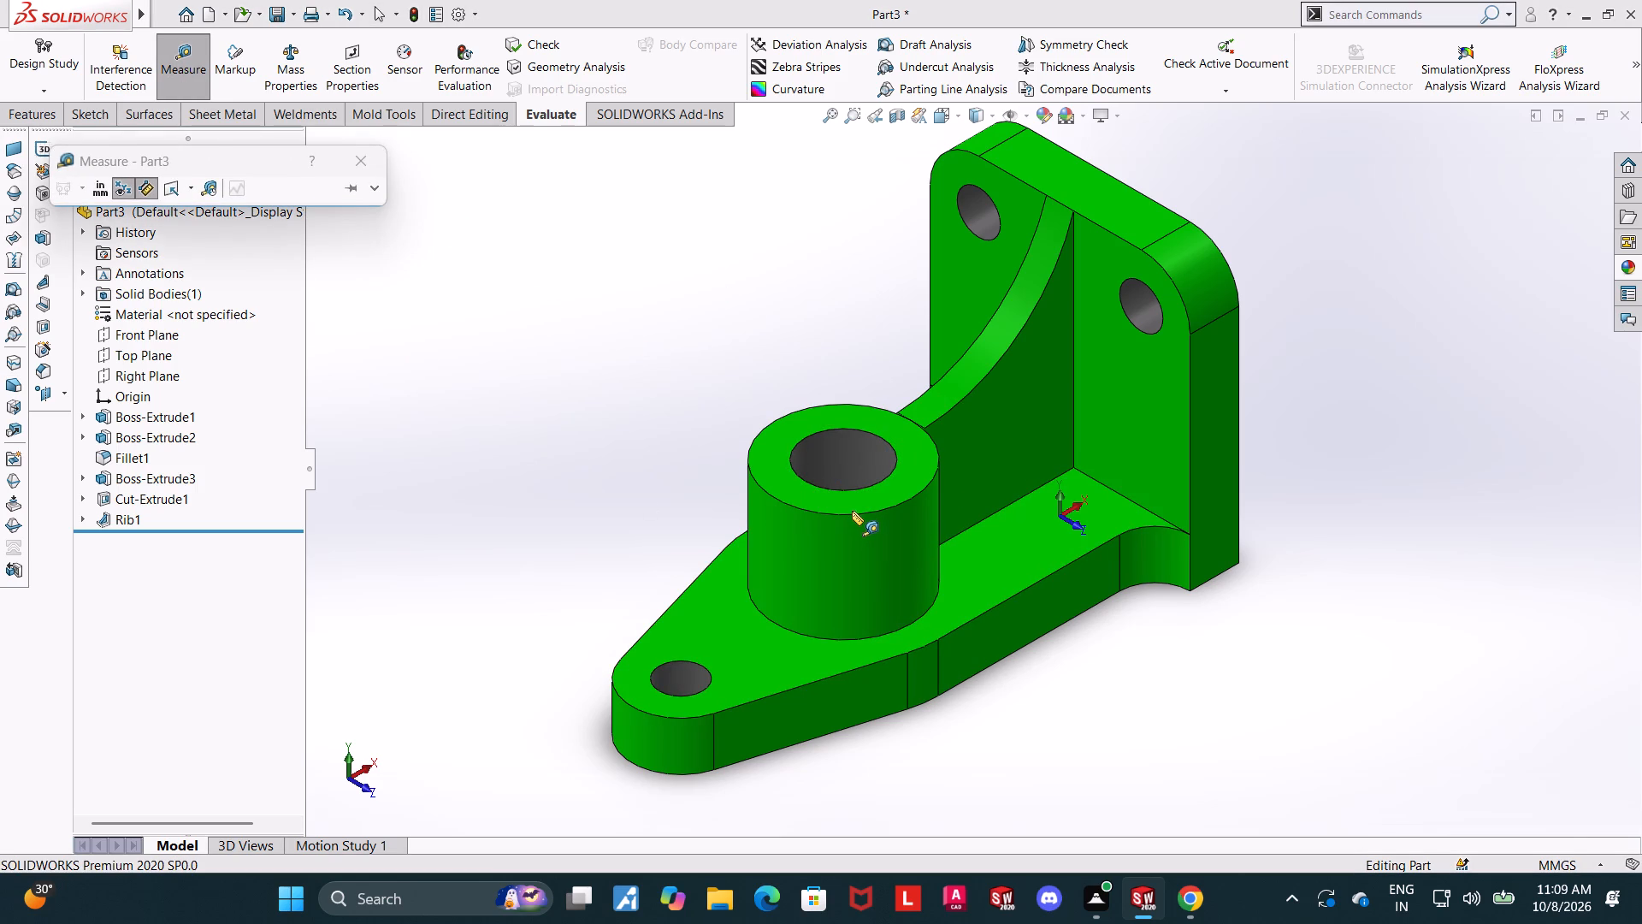
click(856, 514)
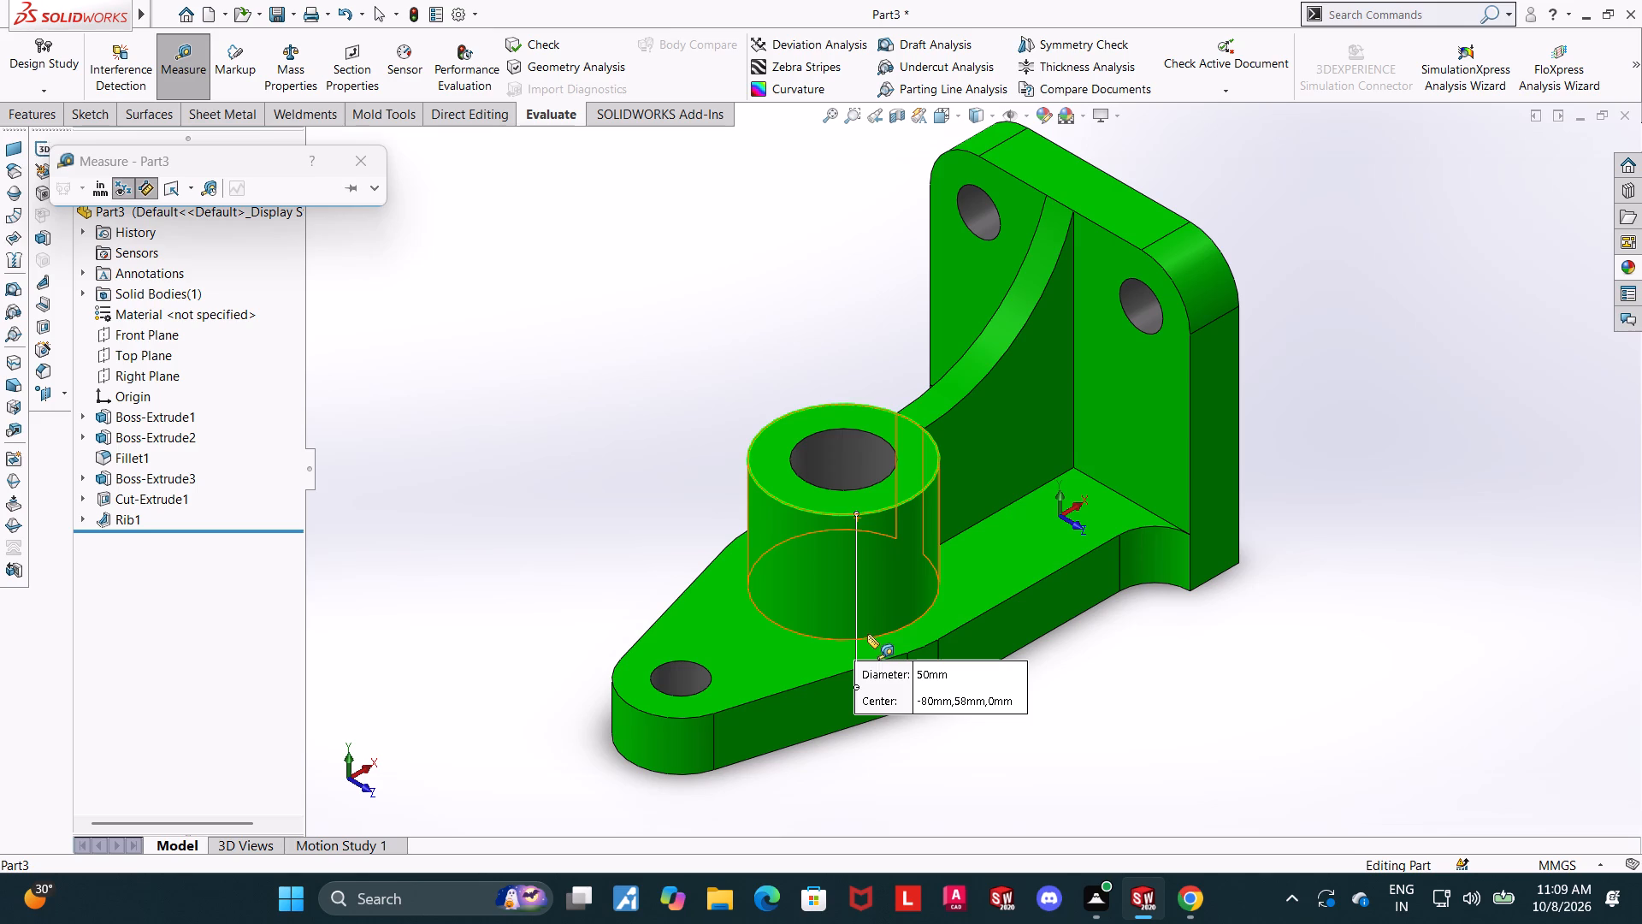
click(869, 637)
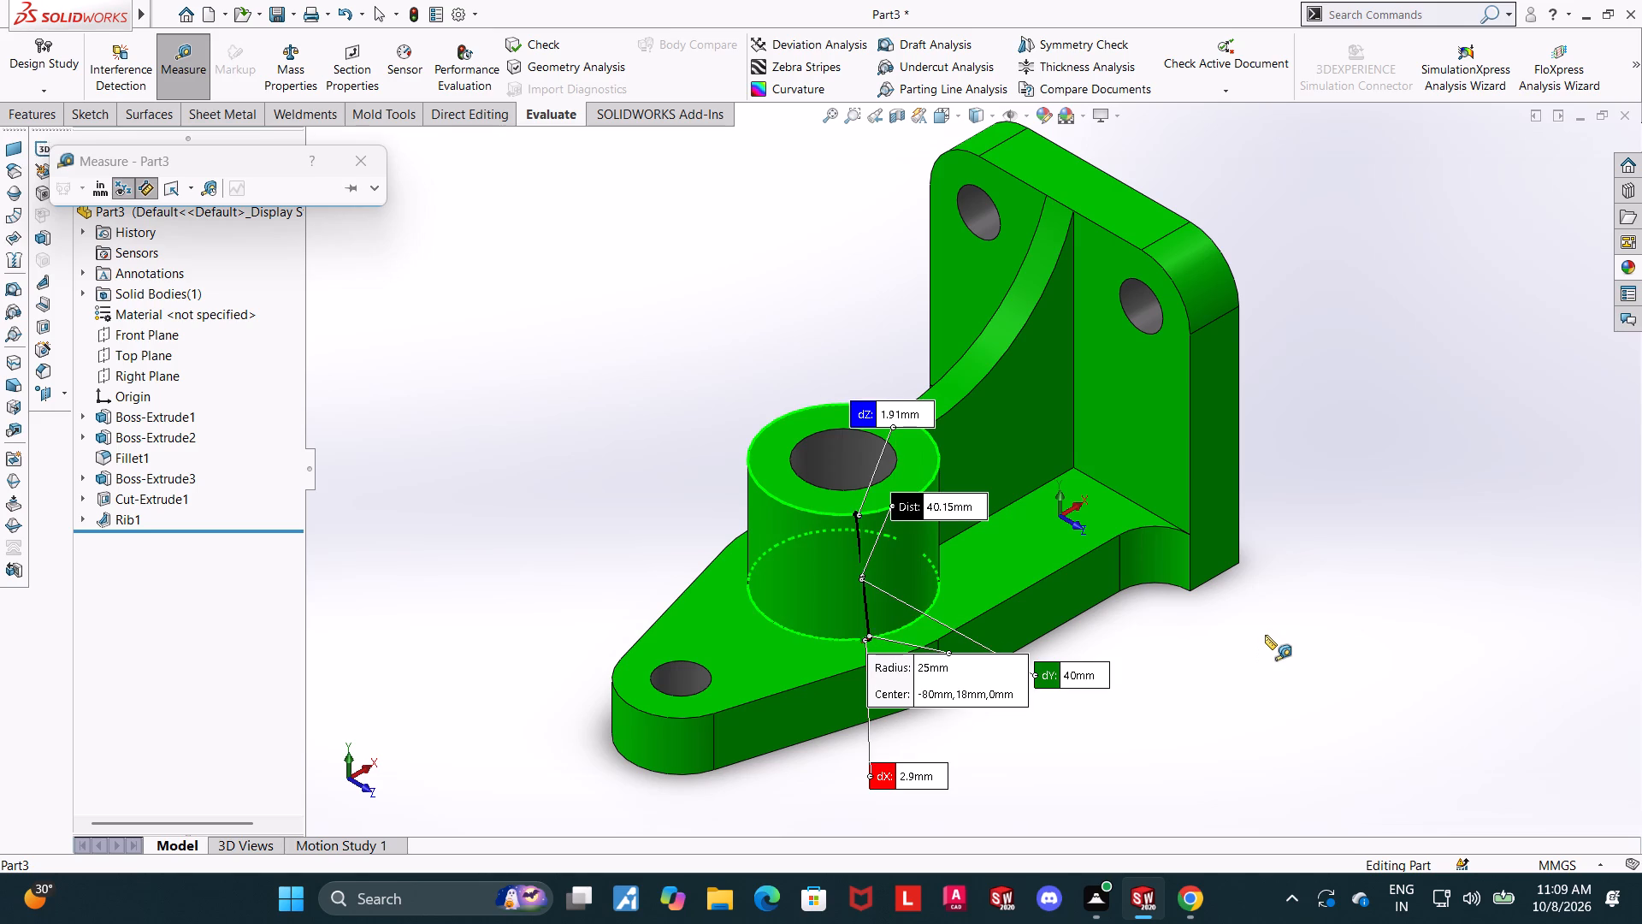
key(Escape)
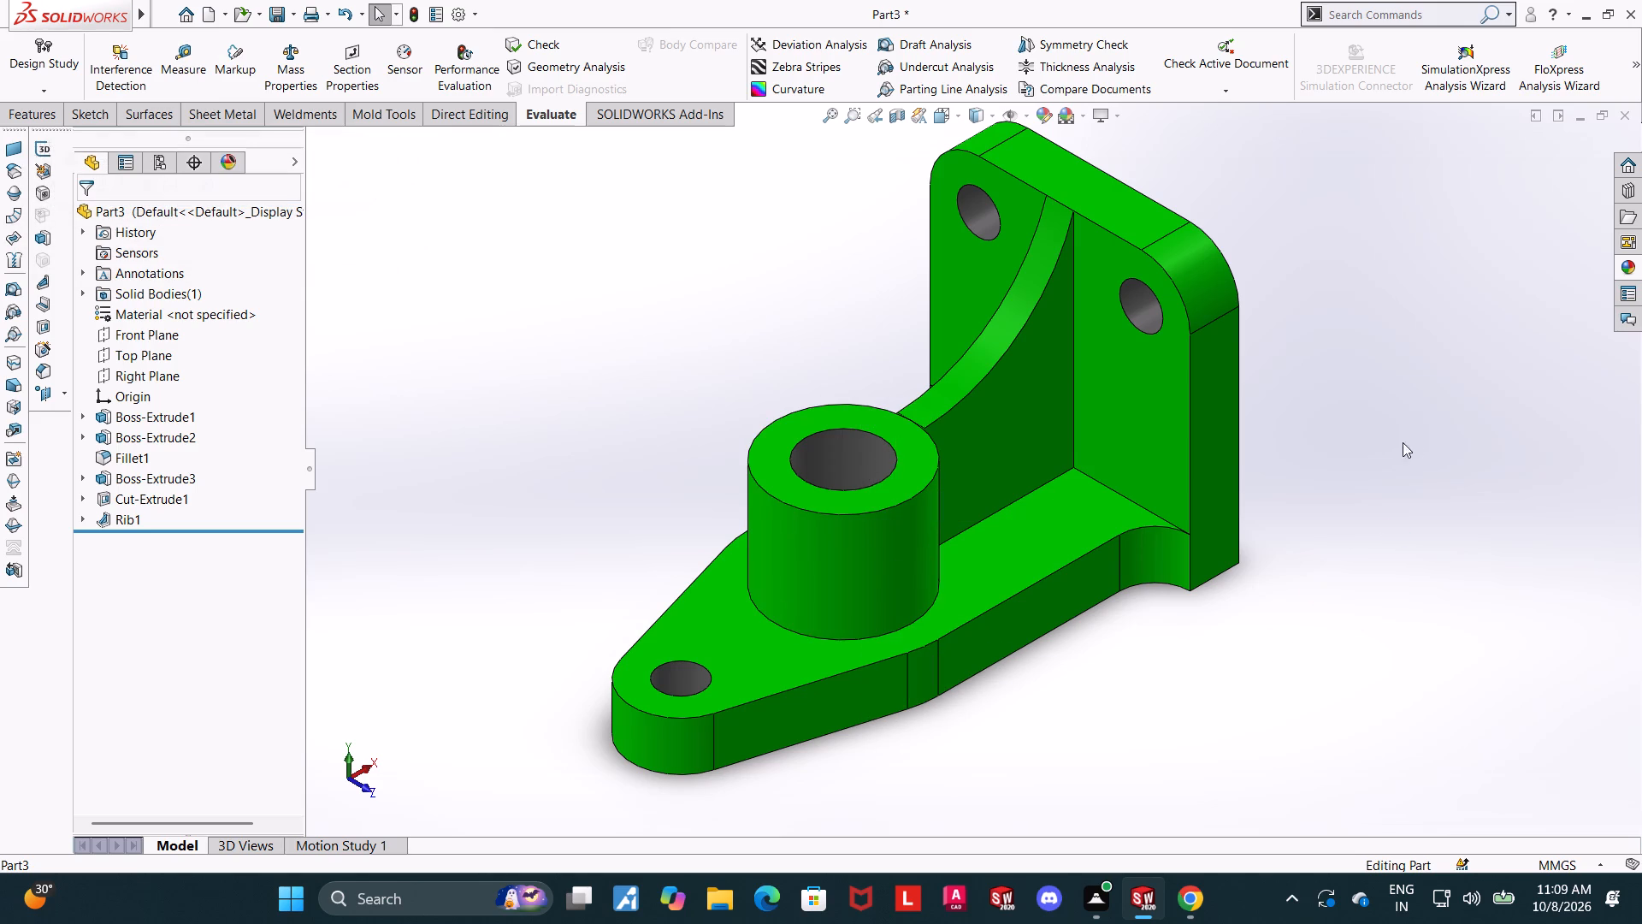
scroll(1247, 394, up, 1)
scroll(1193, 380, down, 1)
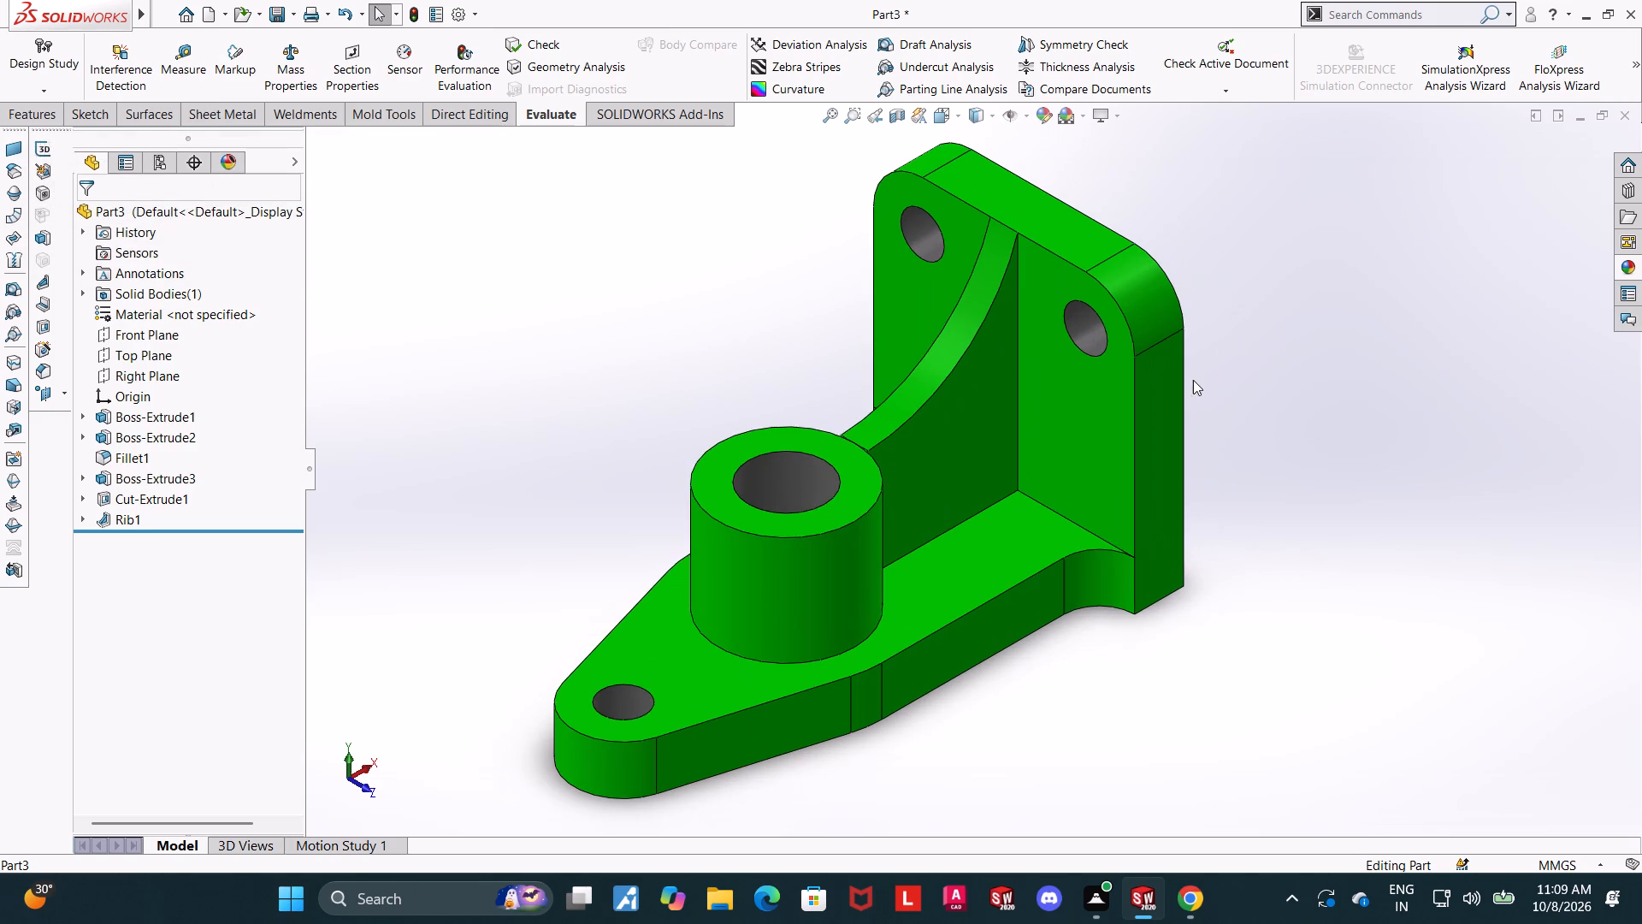
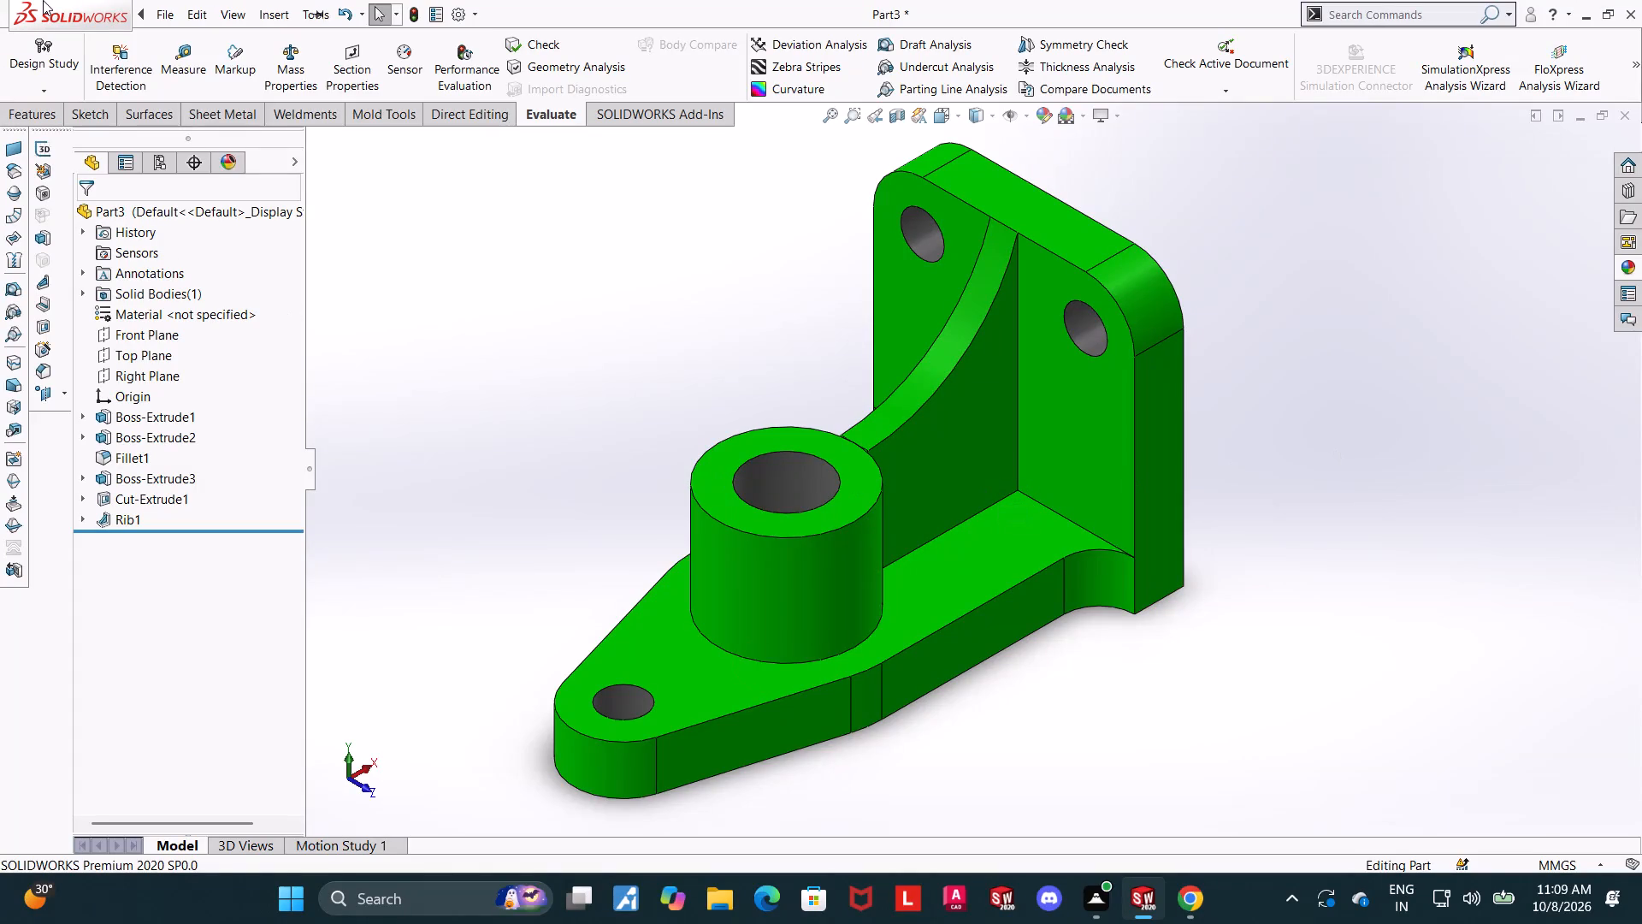
Save the part in the Downloads folder as "elevated cylindrical wall mount" in SOLIDWORKS Part format.
click(211, 236)
text(elevated cylindrical)
key(space)
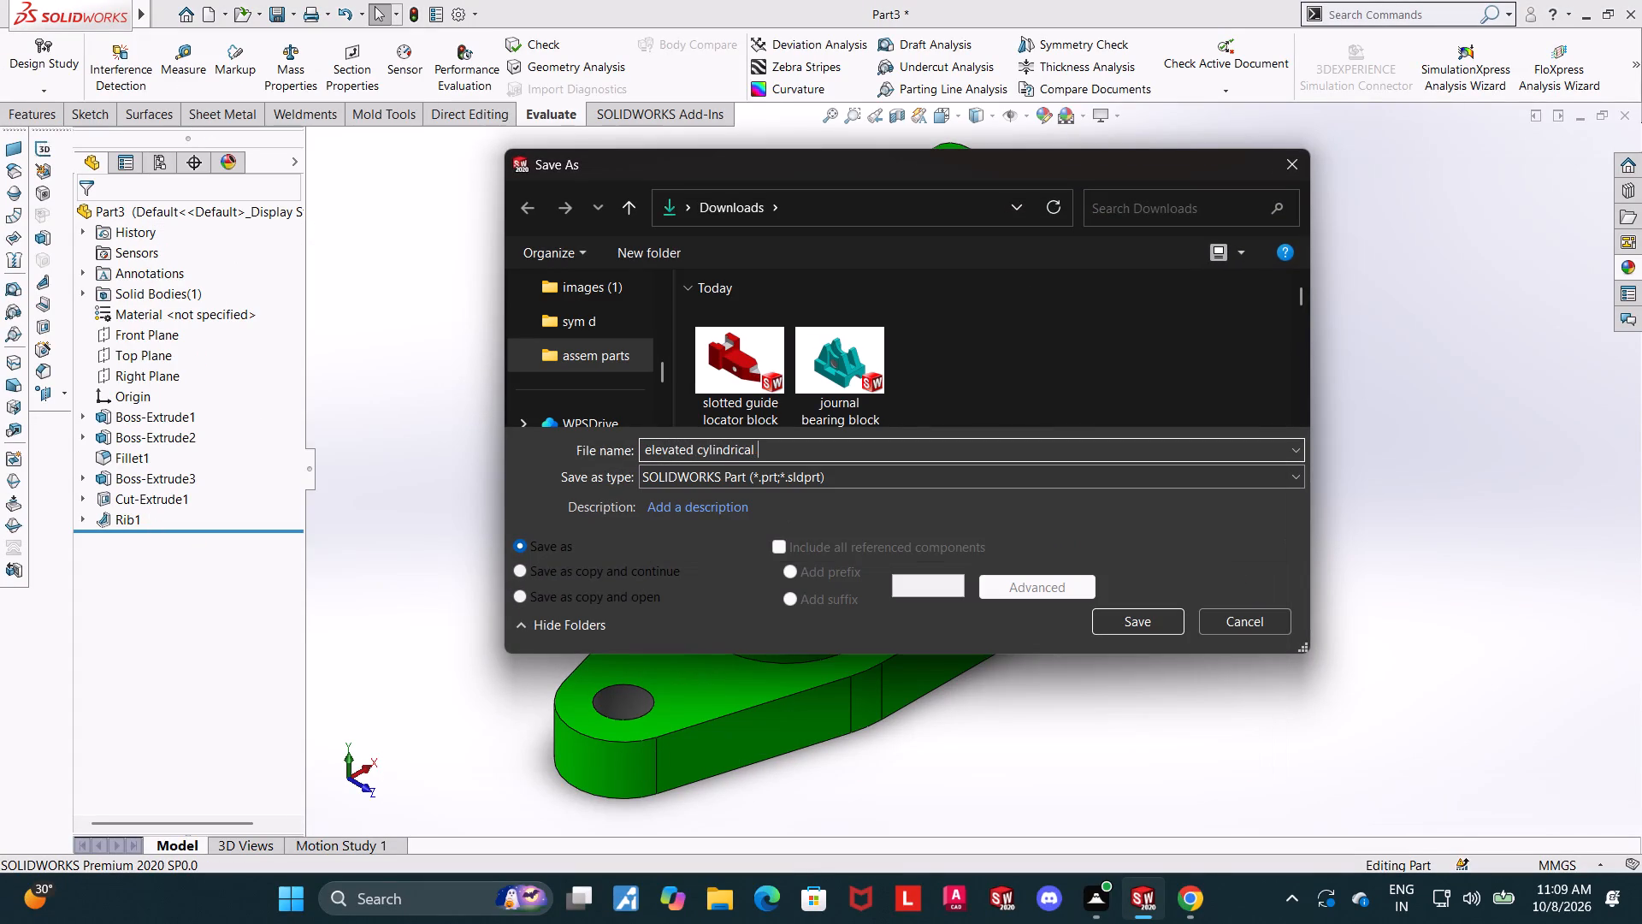
text(wall m)
text(ounbt)
key(BackSpace)
key(BackSpace)
text(t)
key(space)
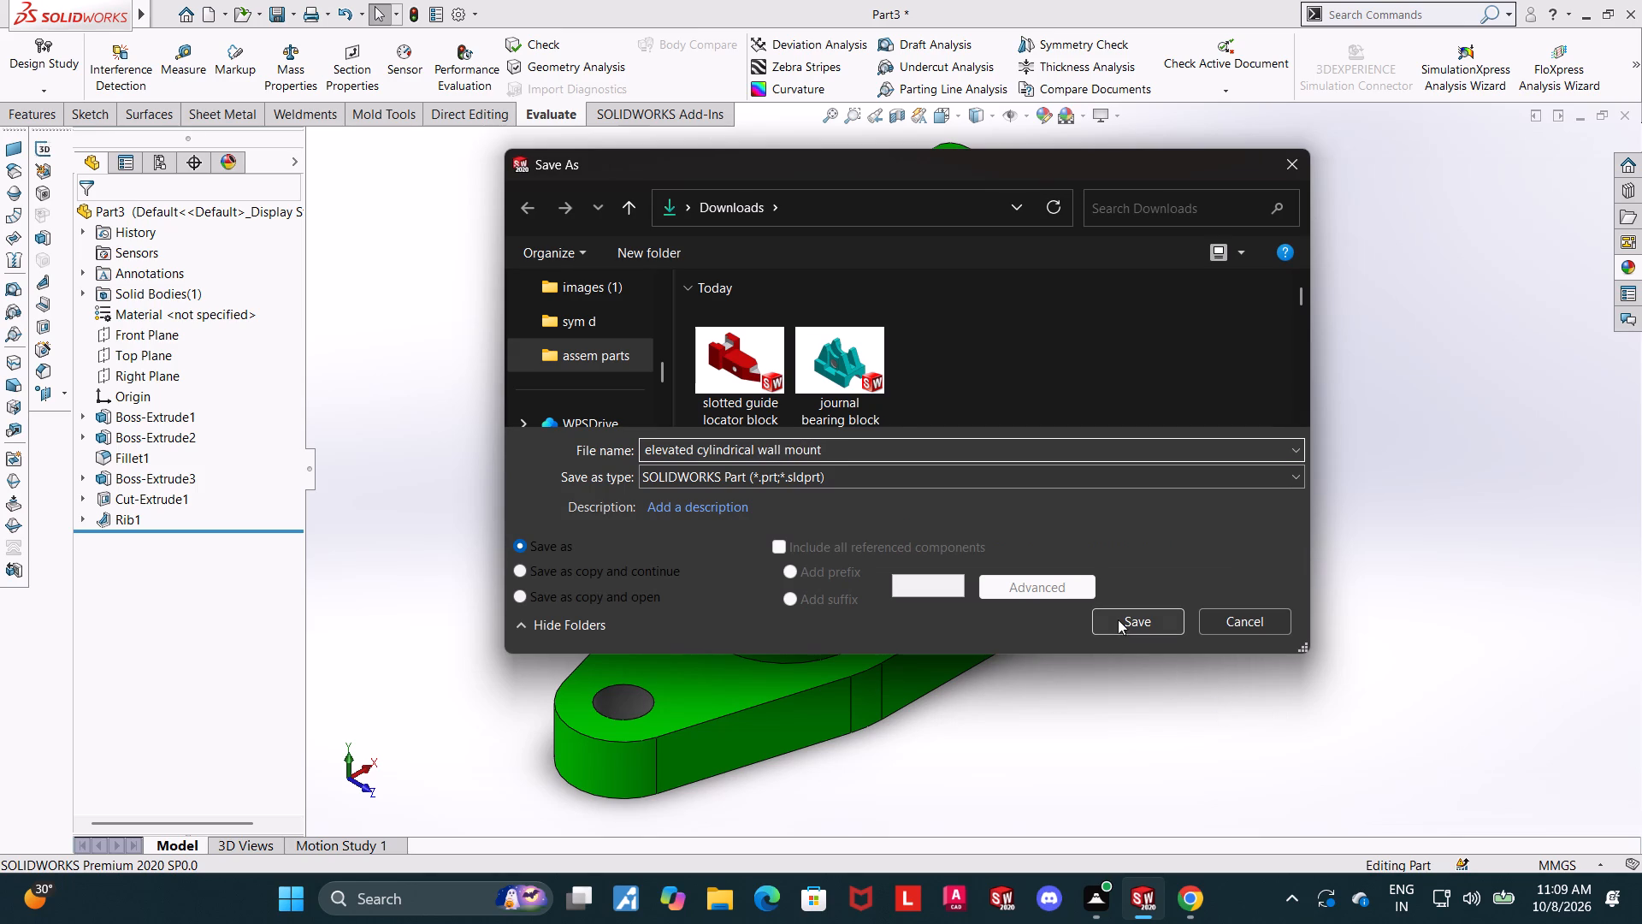
click(1149, 614)
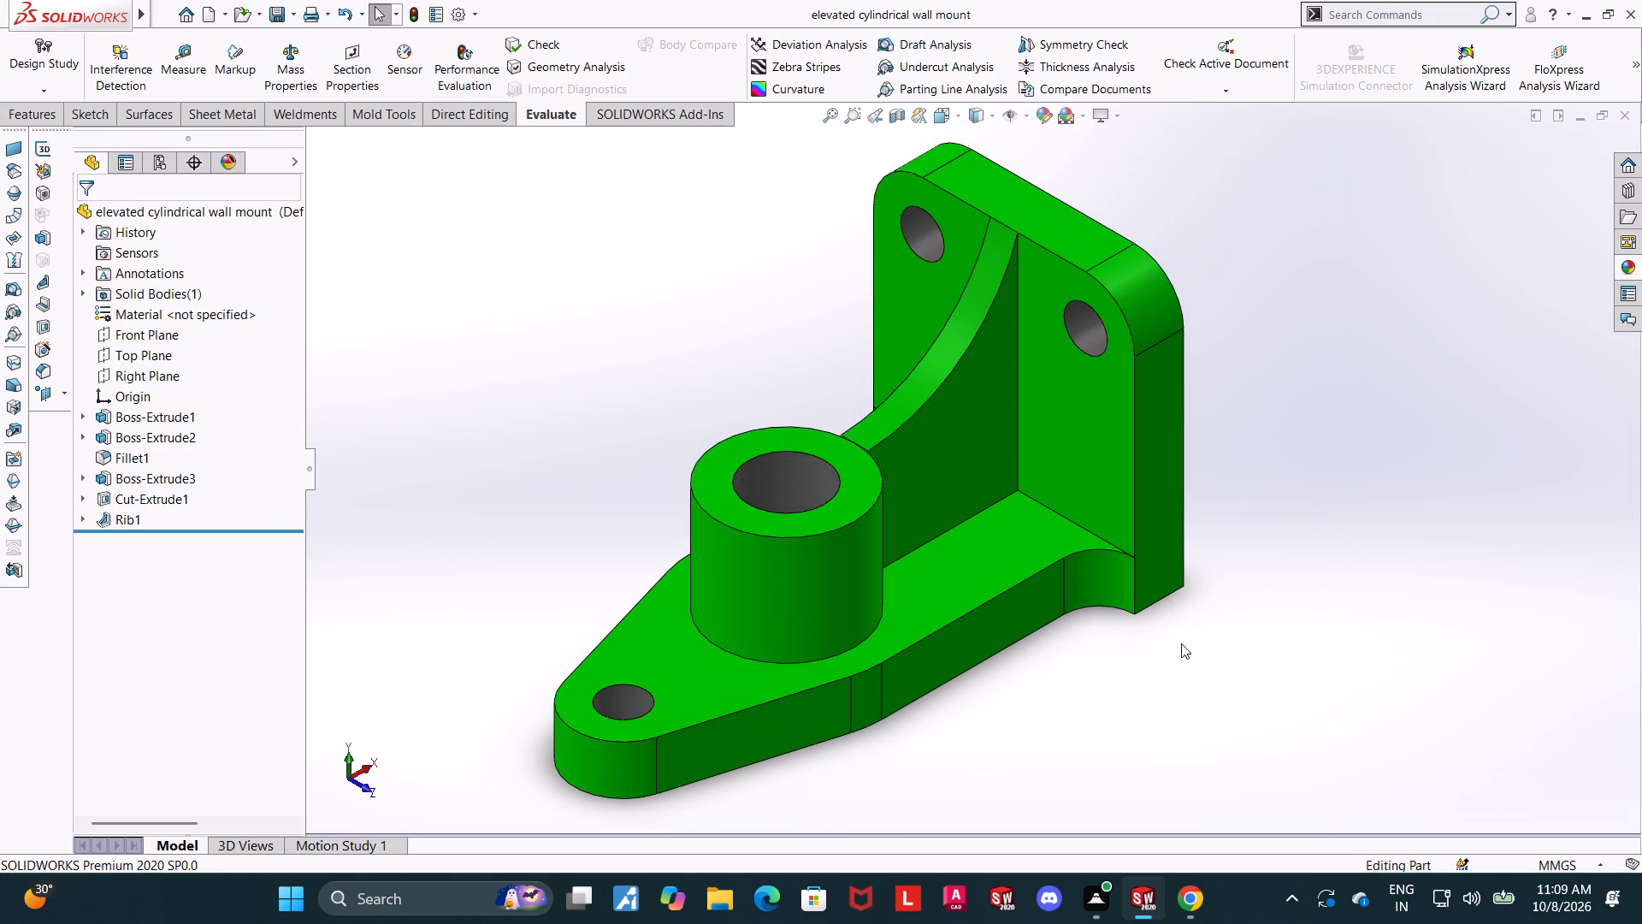
Save a copy of the part as Adobe Portable Document Format (*.pdf) in Downloads, keeping the name "elevated cylindrical wall mount".
click(223, 229)
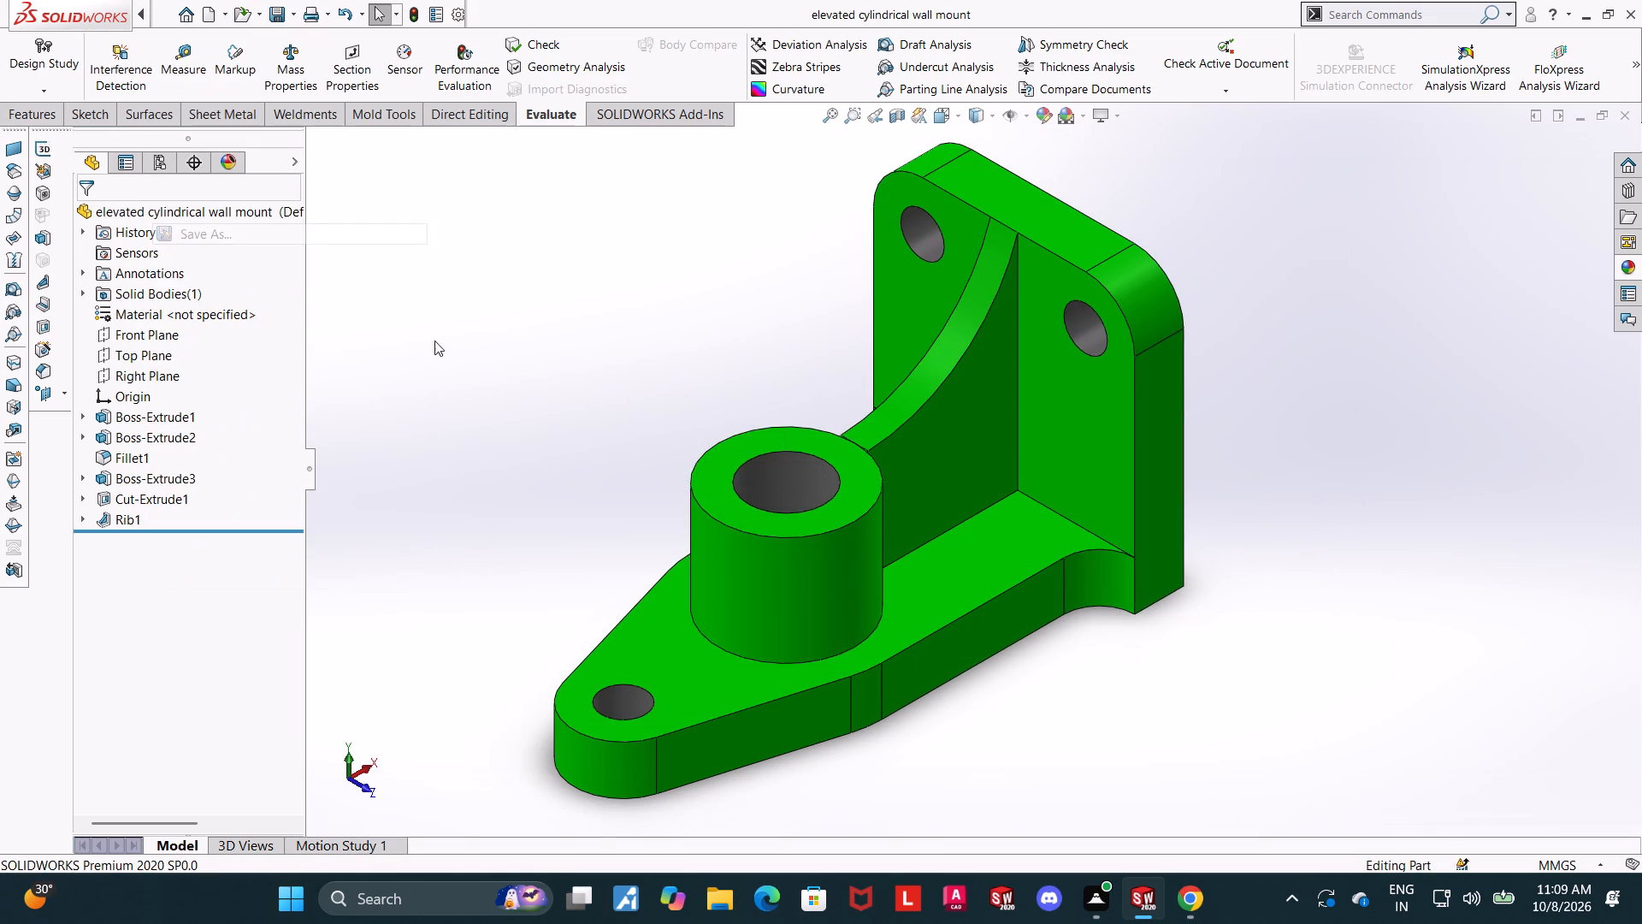
click(679, 474)
click(979, 129)
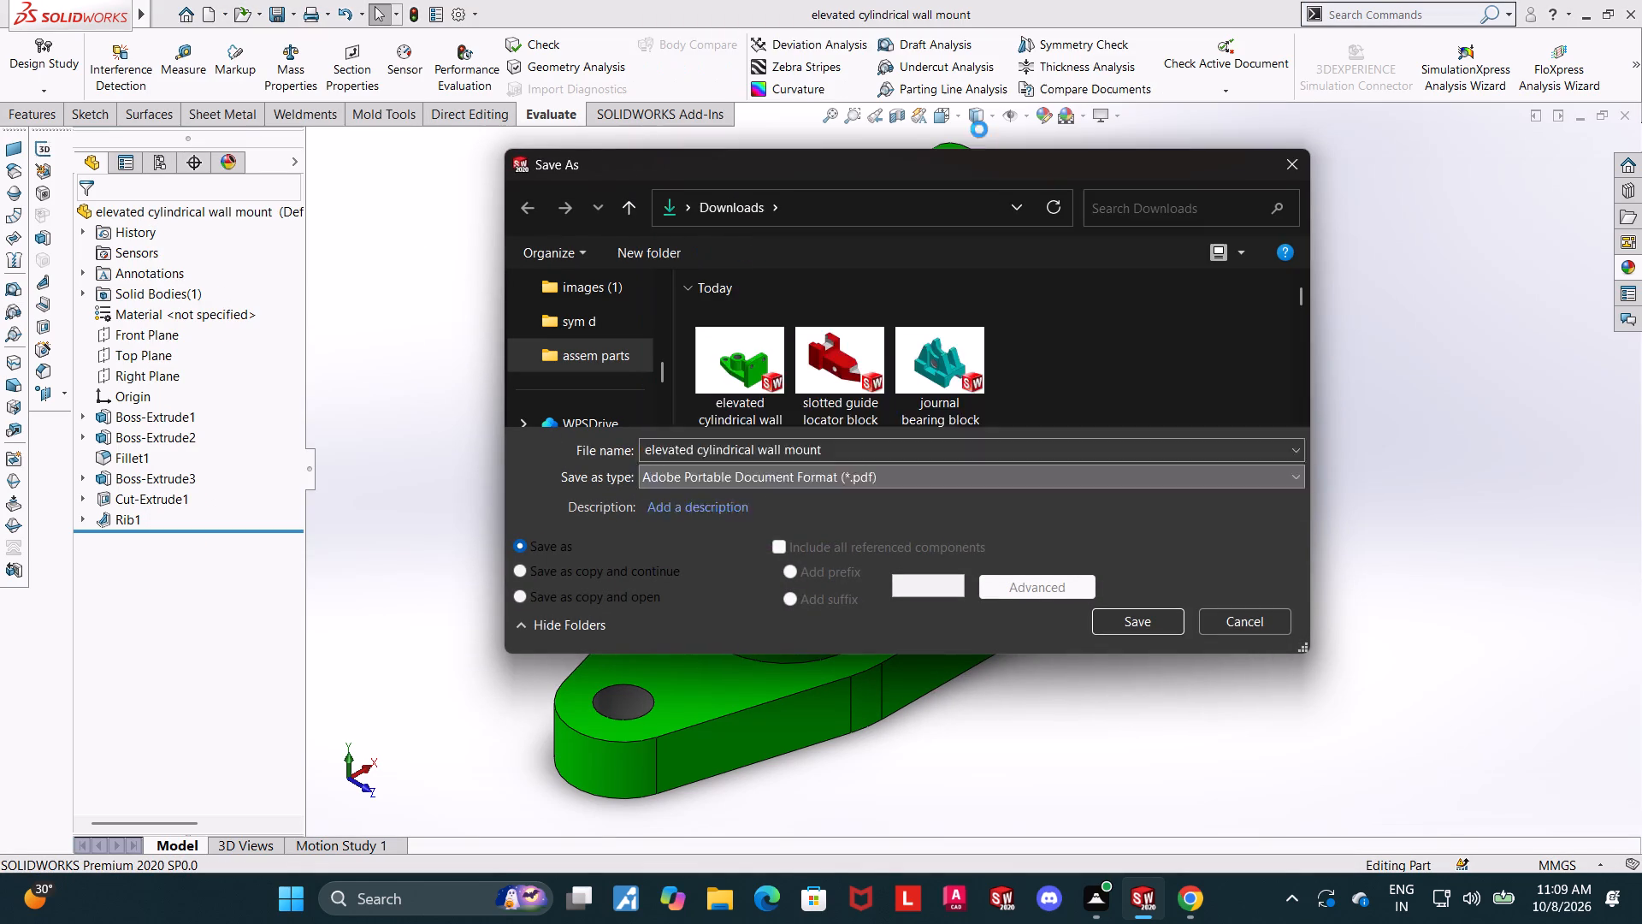
click(1108, 666)
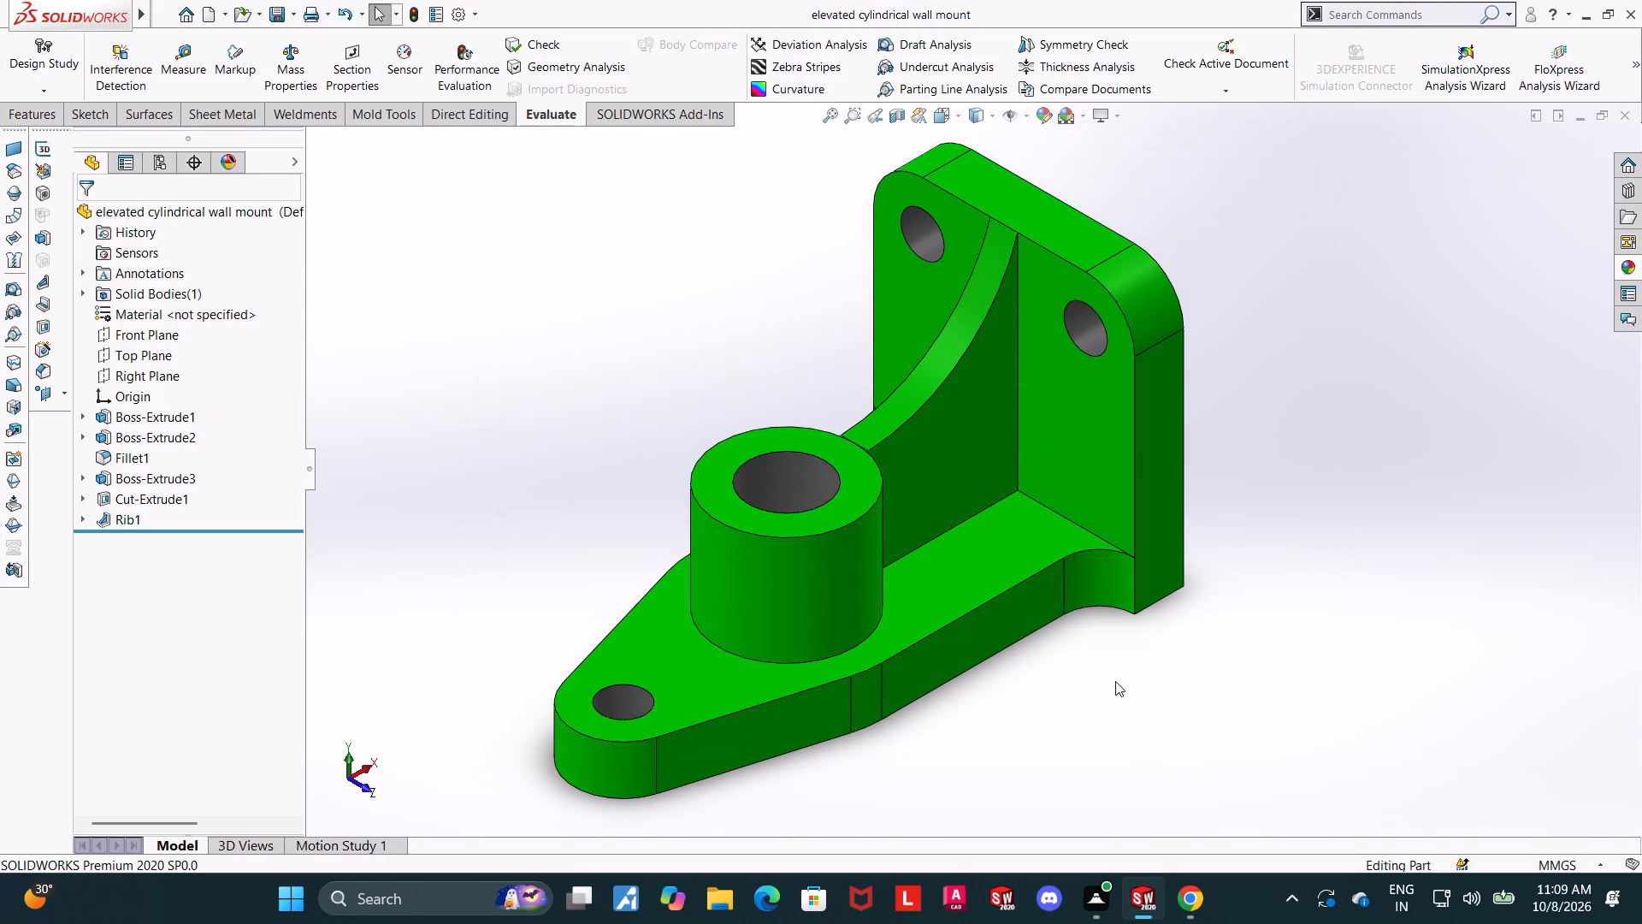